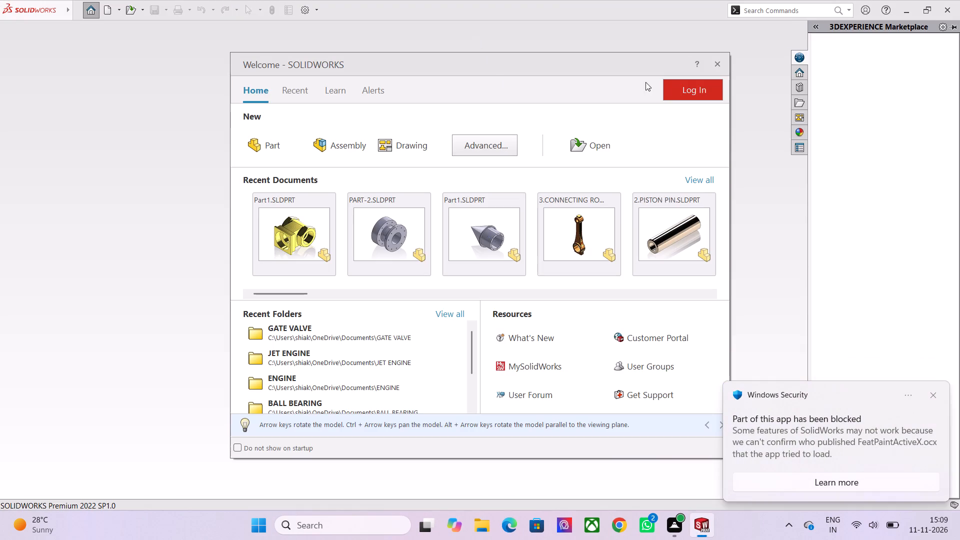
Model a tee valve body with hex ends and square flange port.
Dismiss the welcome window and create a new part document.
click(725, 65)
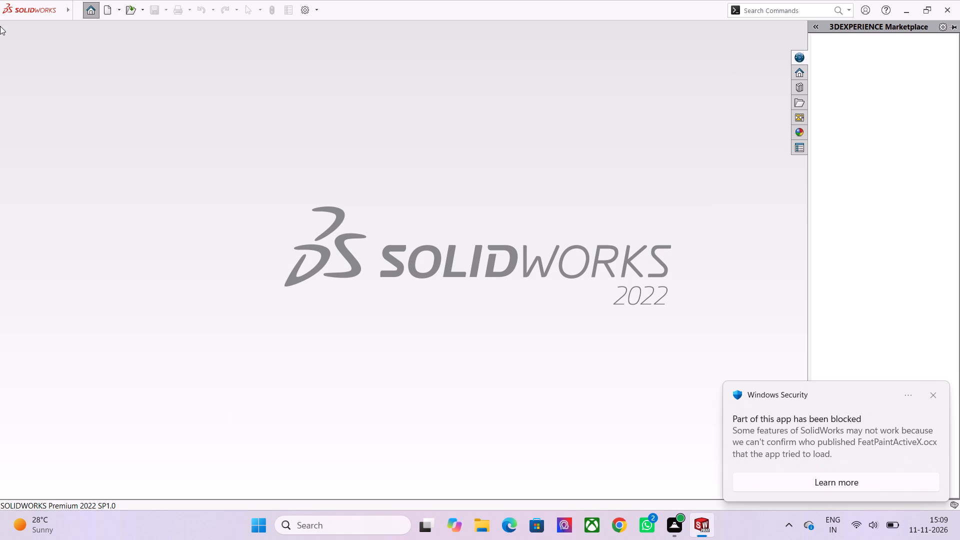
click(90, 27)
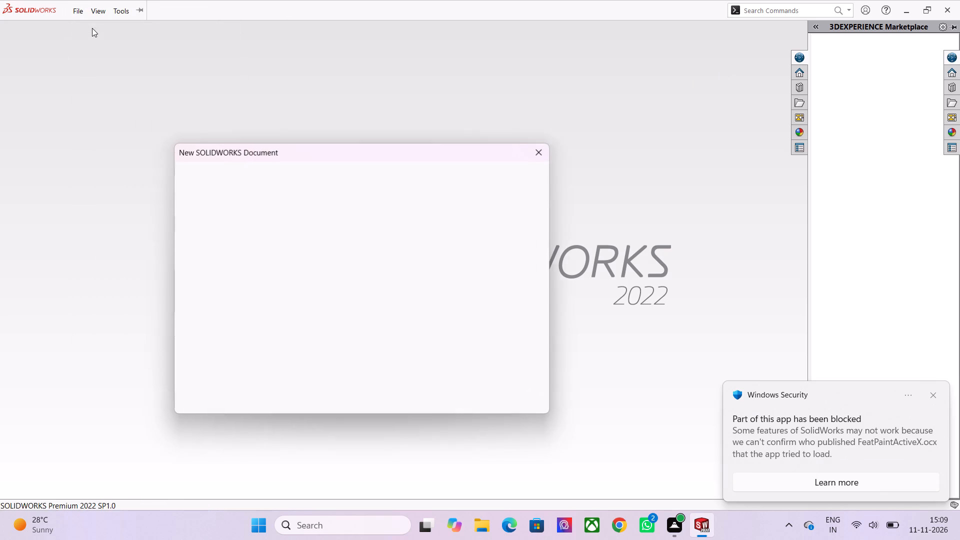
double_click(229, 245)
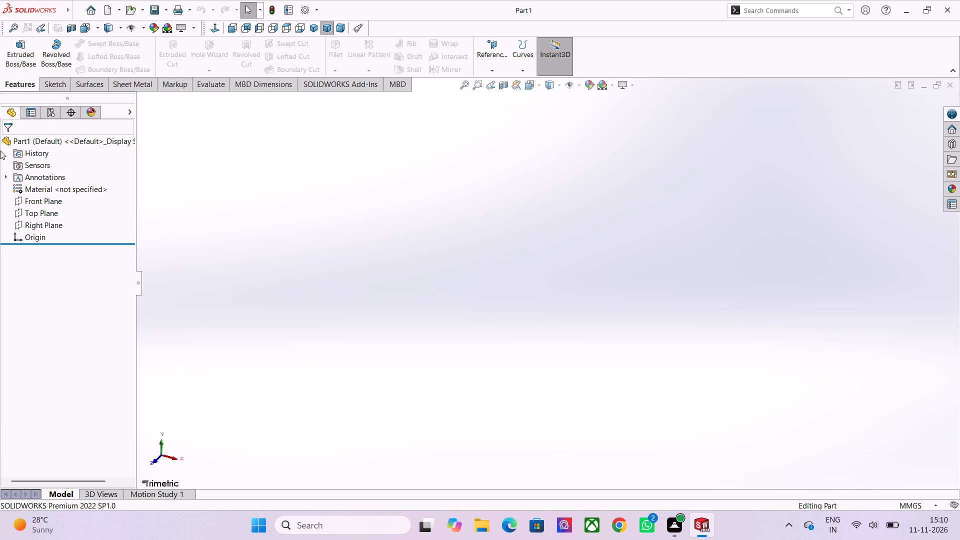
Start a new sketch in the empty part, bringing up the choice of reference plane.
click(43, 198)
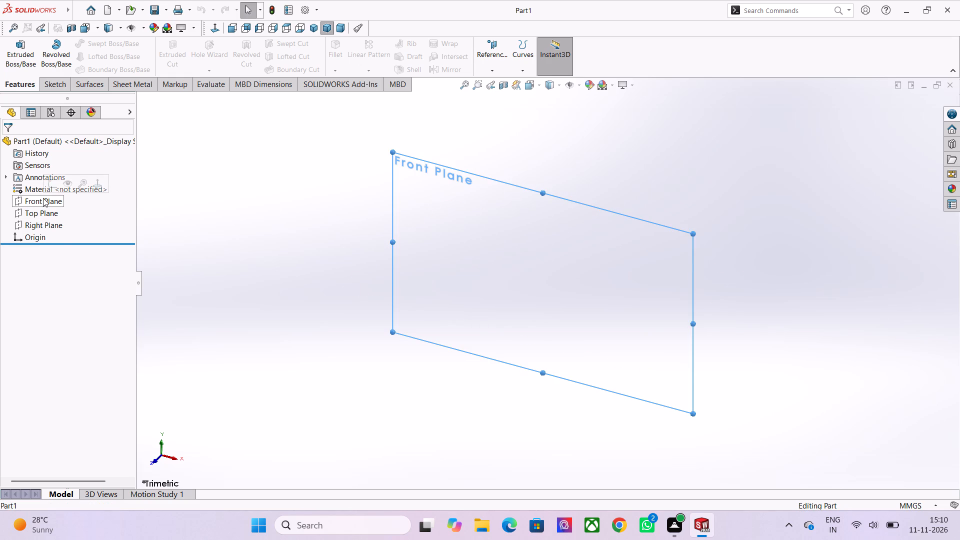
click(46, 210)
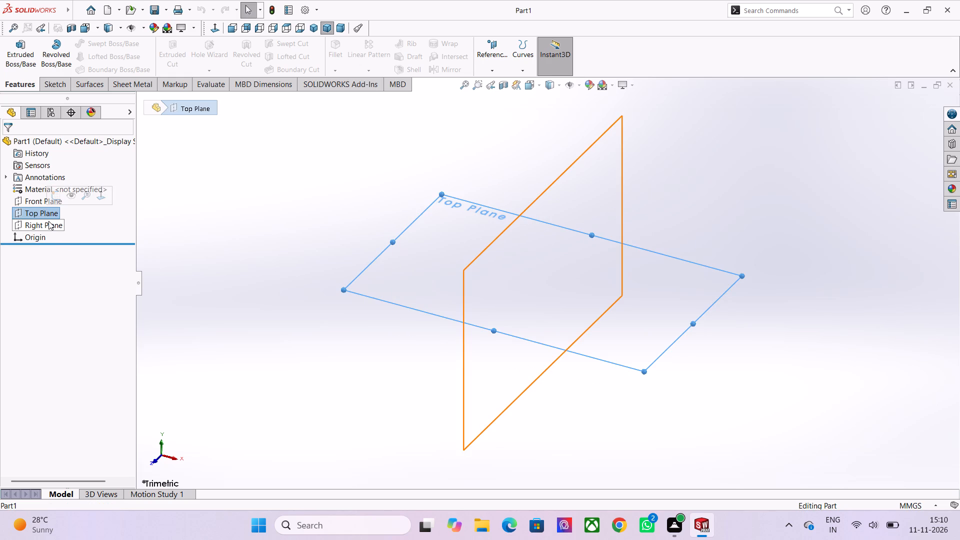
click(48, 221)
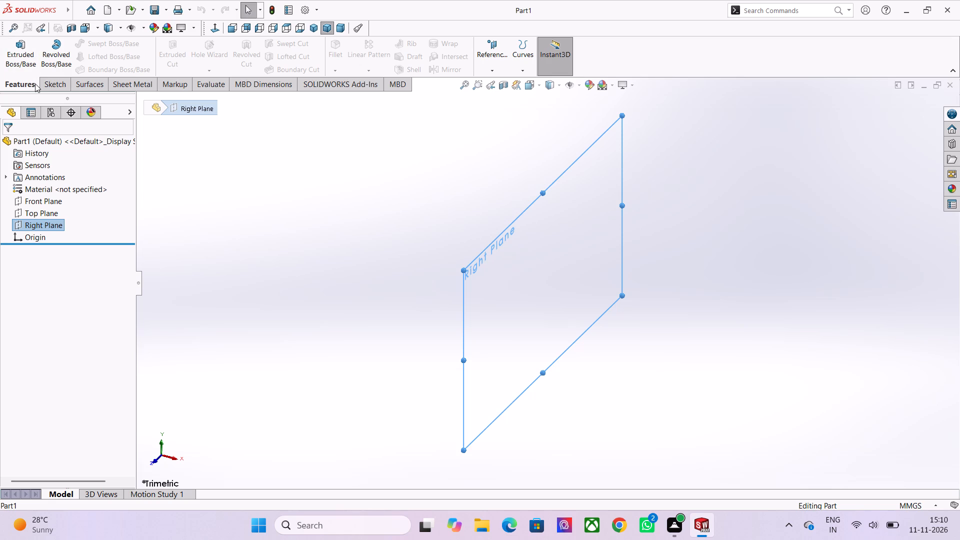
click(49, 82)
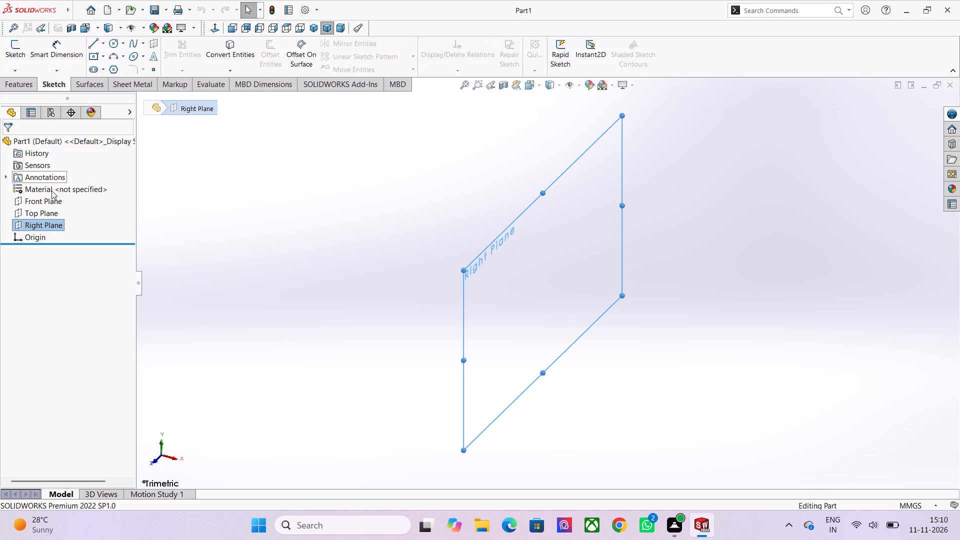
click(206, 198)
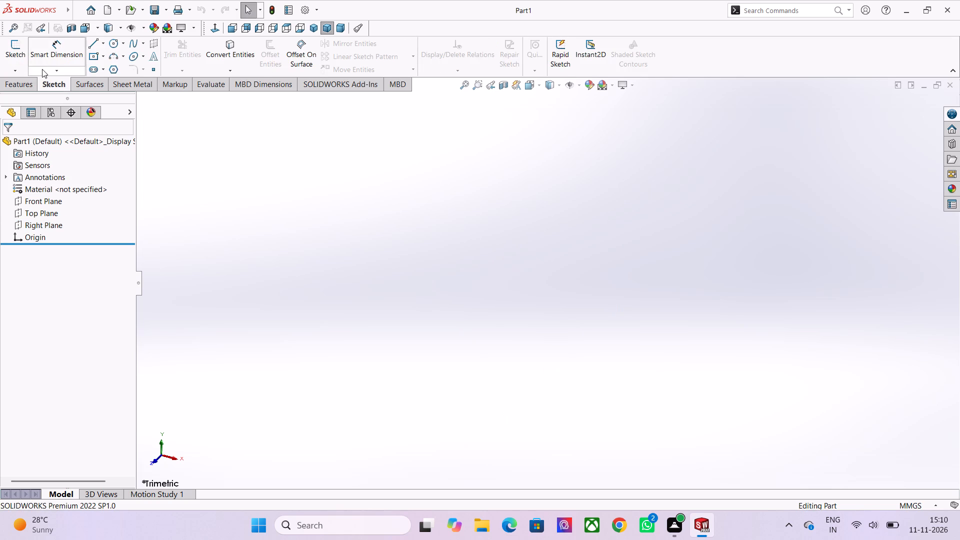
click(23, 53)
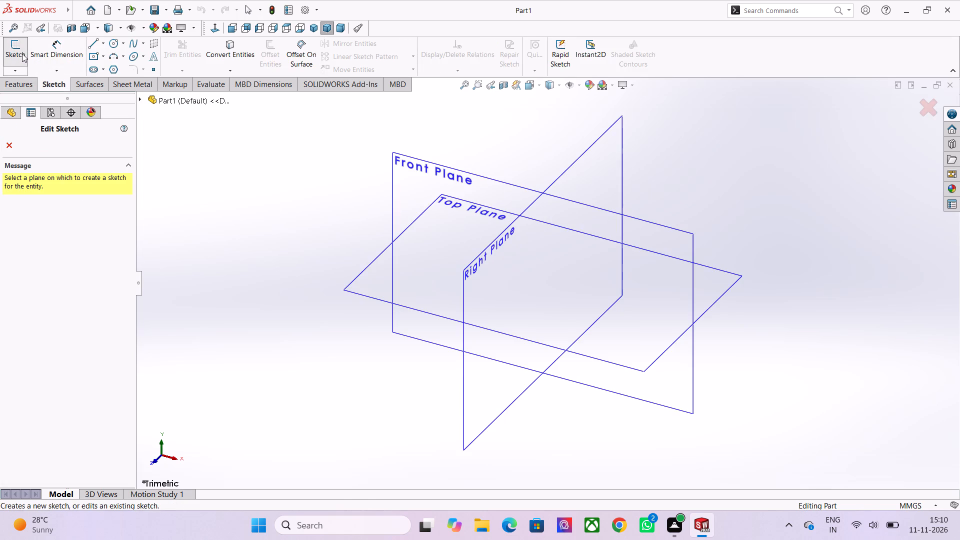
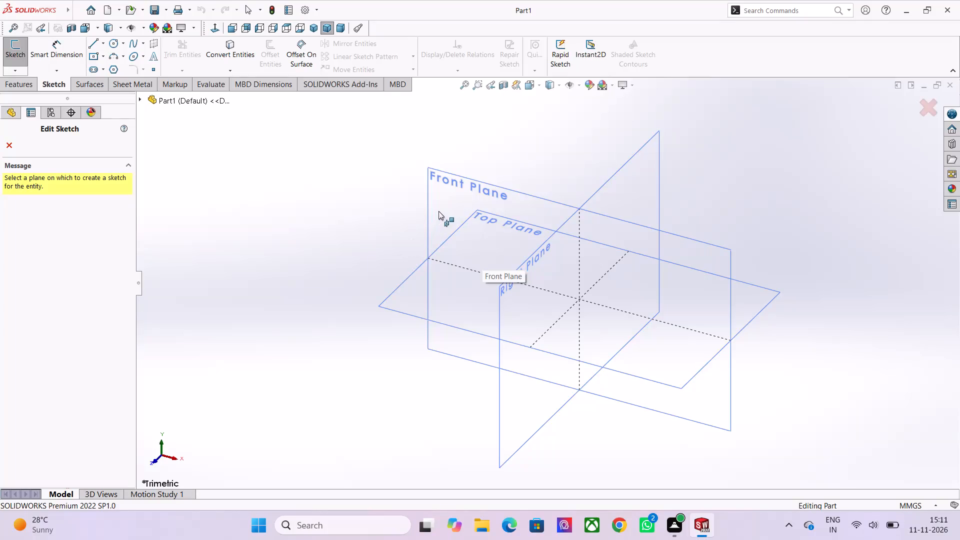
Sketch a closed stepped profile on the Front Plane, base about 140 mm long through the origin, lower step at left, raised block at right.
click(439, 210)
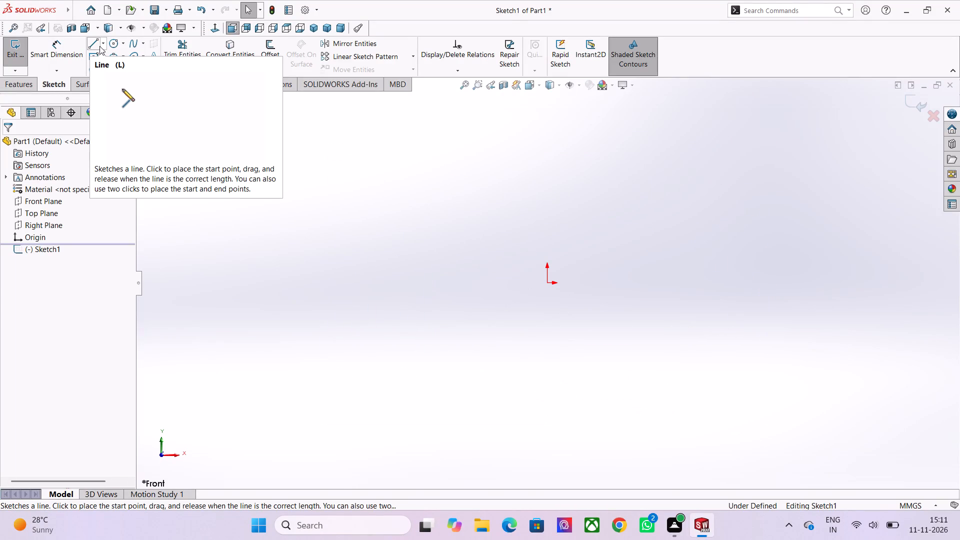
click(93, 41)
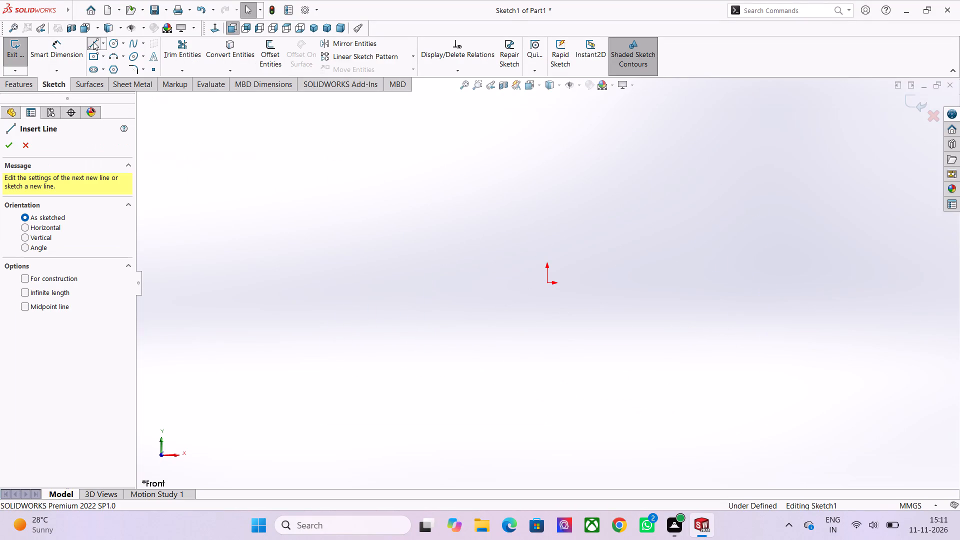
click(455, 198)
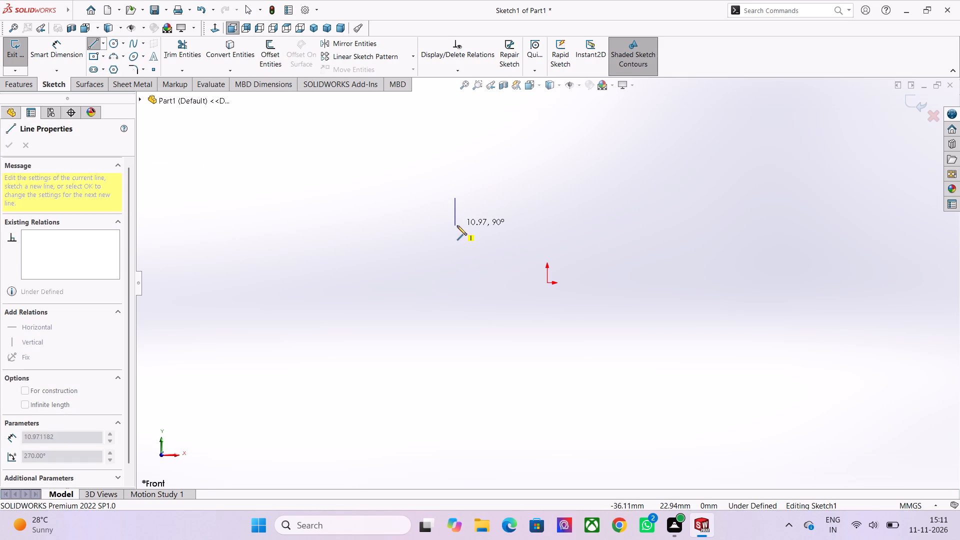
click(454, 226)
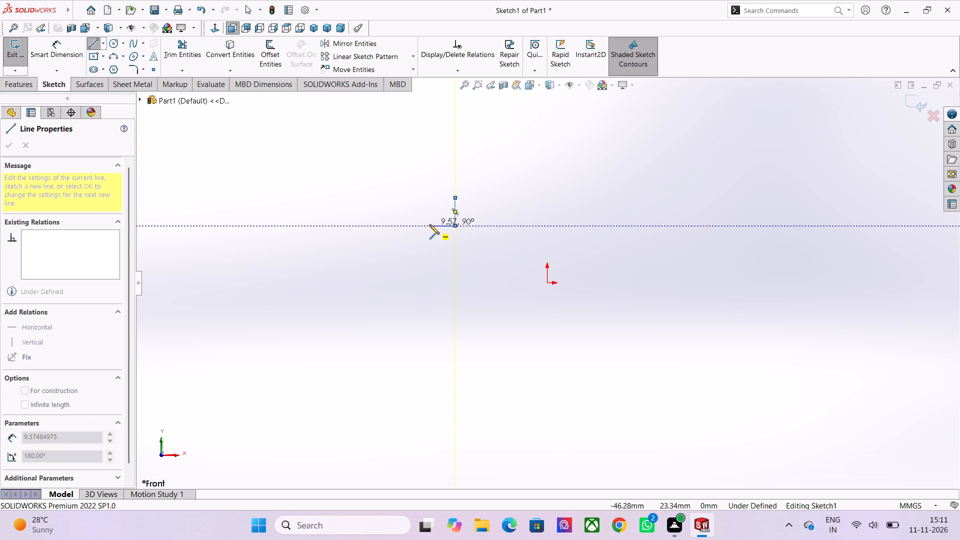
click(425, 225)
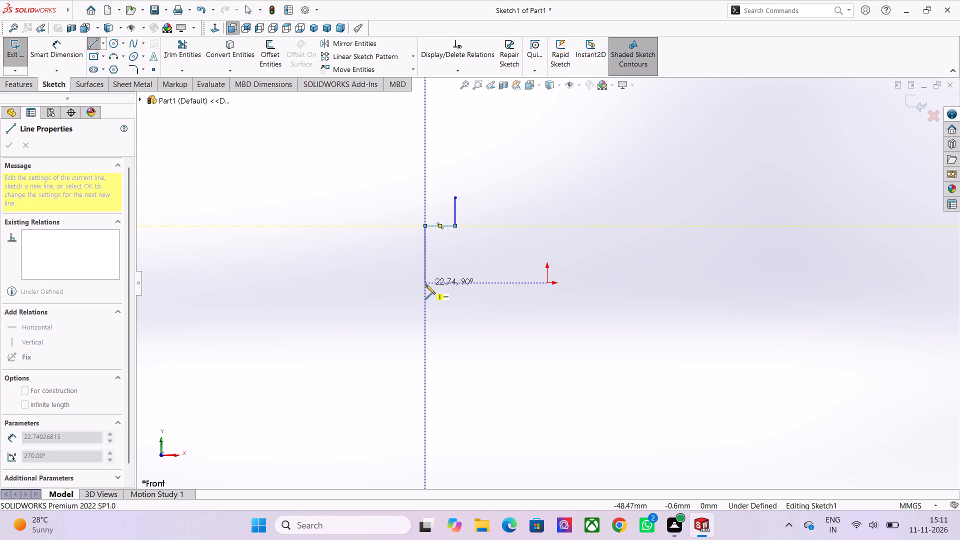
click(425, 284)
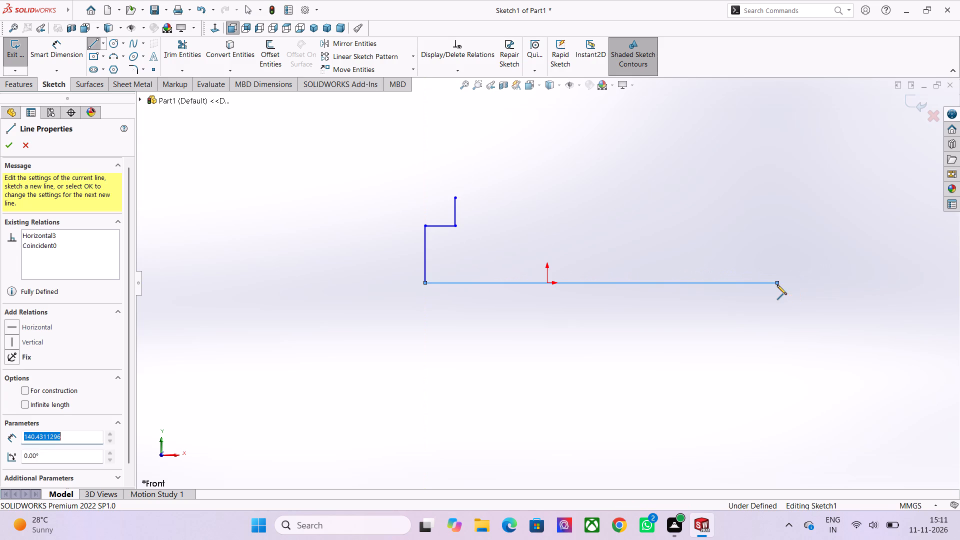
click(776, 172)
click(729, 172)
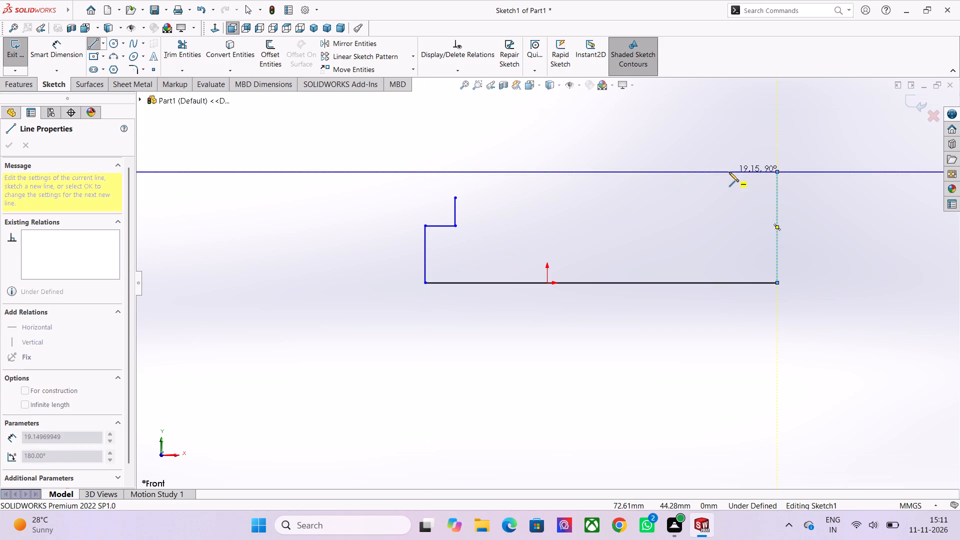
click(729, 198)
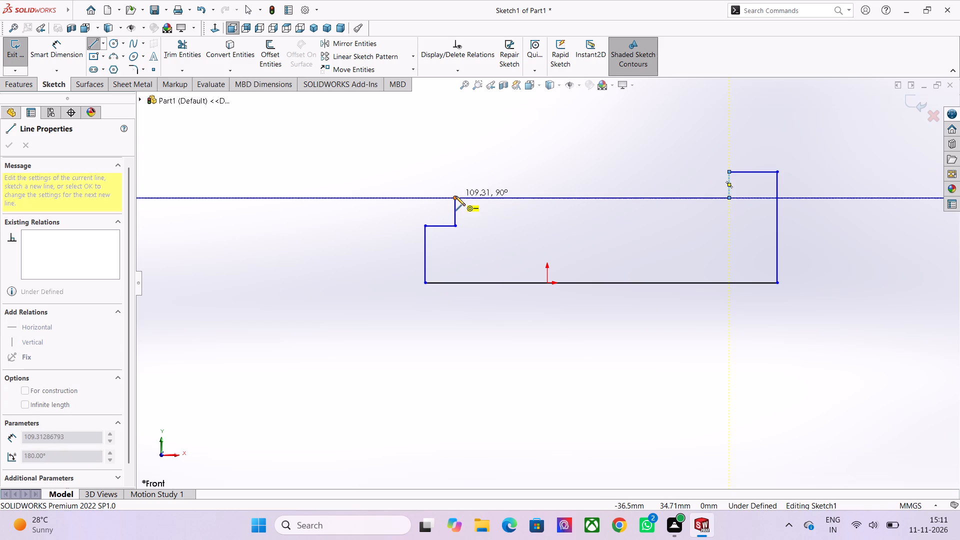
click(455, 196)
key(Escape)
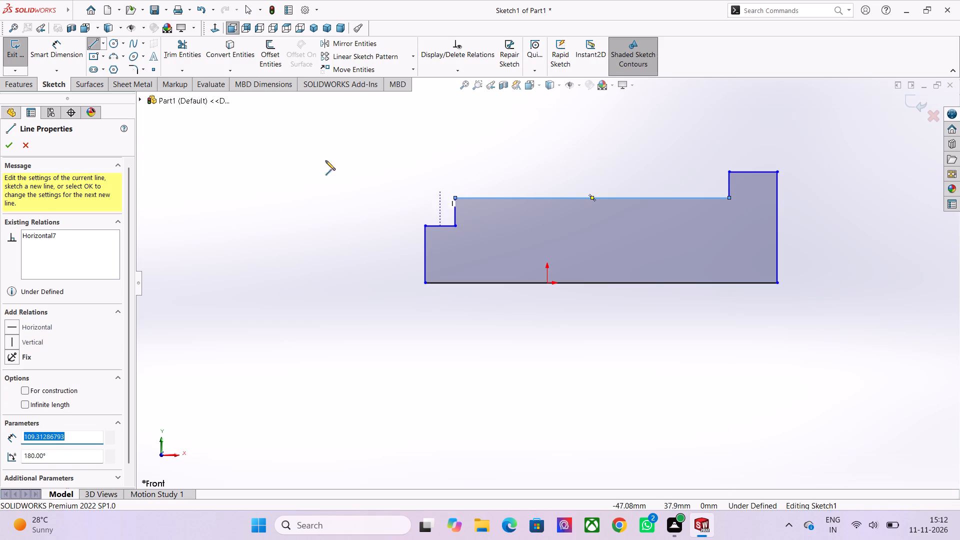
Dimension the profile's base line to 174 mm.
click(61, 54)
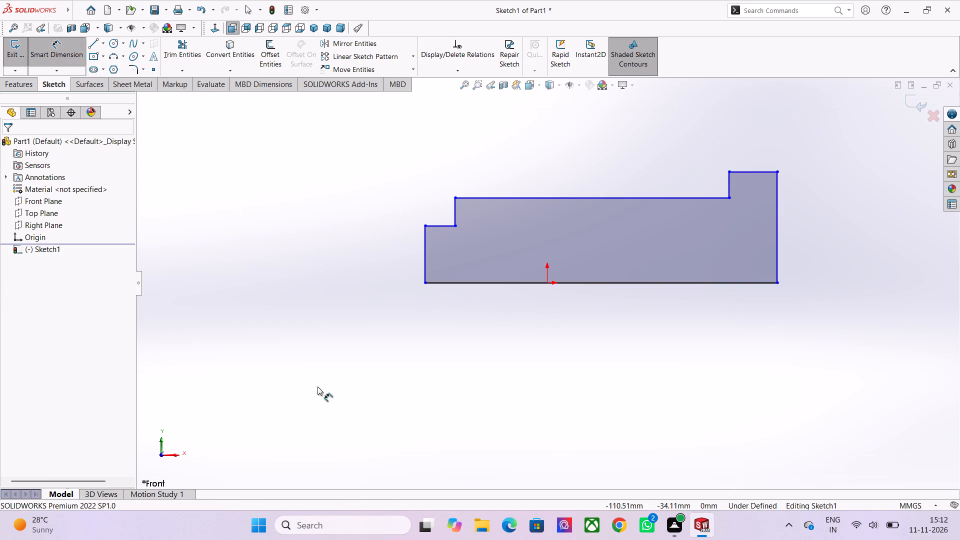
click(628, 284)
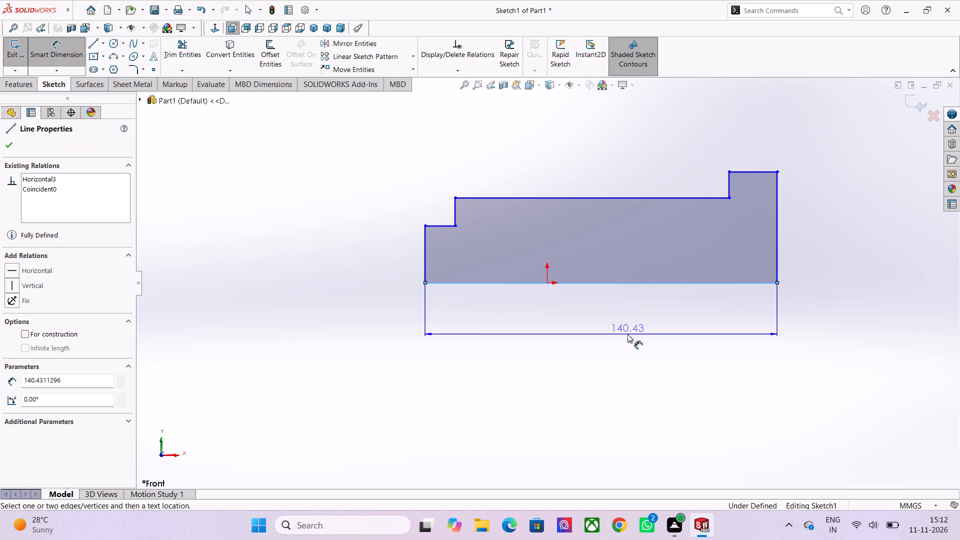
click(627, 334)
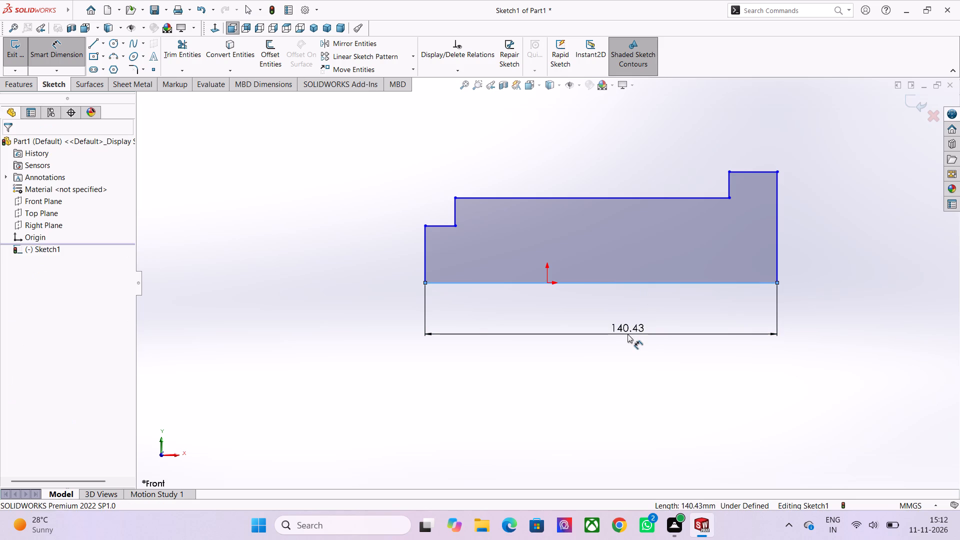
text(174)
key(Return)
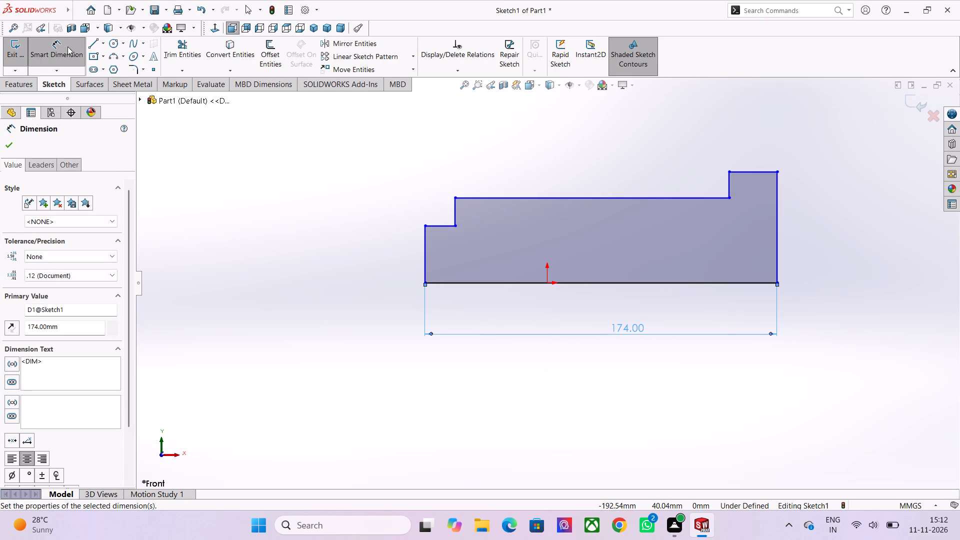
Draw a horizontal centerline about 287 mm long along the profile's base, extending past both ends.
click(99, 43)
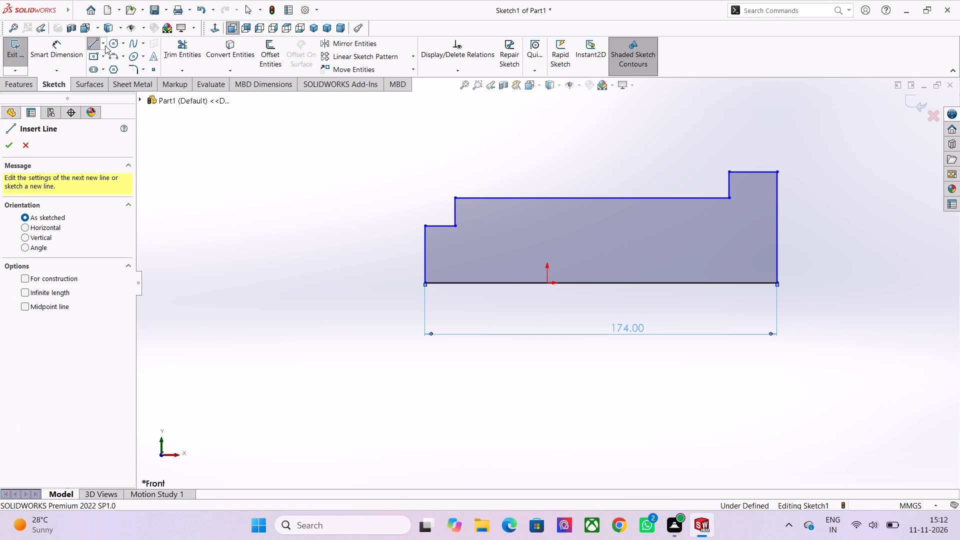
click(105, 44)
click(108, 70)
click(311, 284)
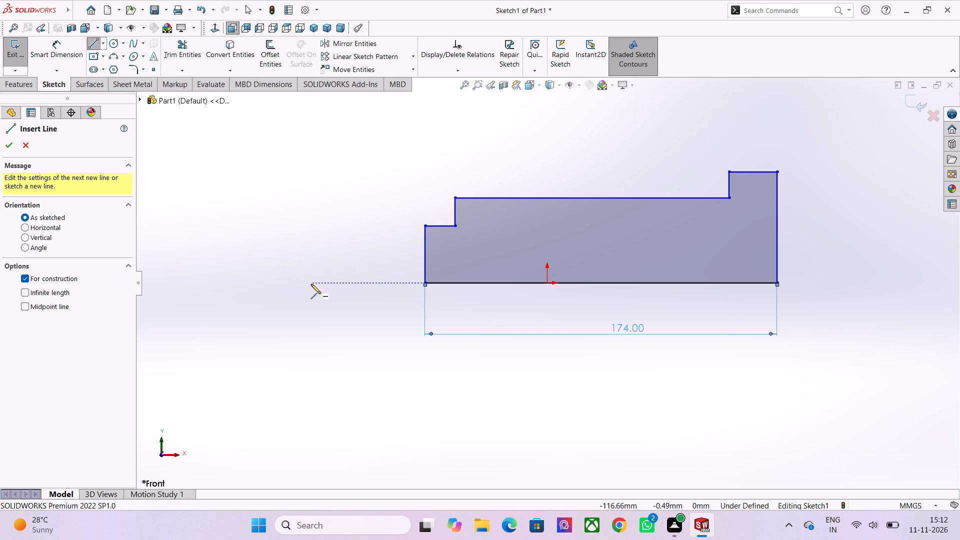
click(891, 285)
key(Escape)
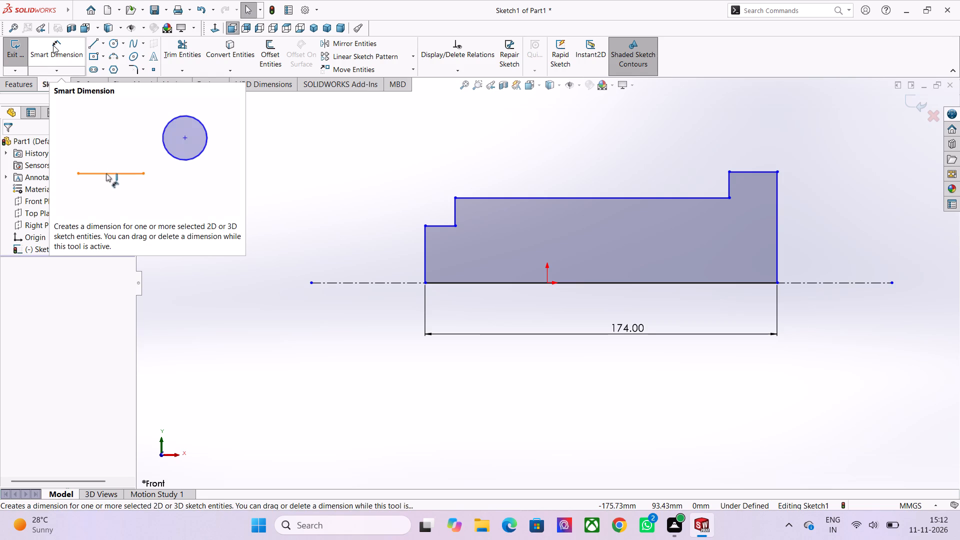
Dimension the profile's left vertical edge 47 mm from the origin.
click(53, 45)
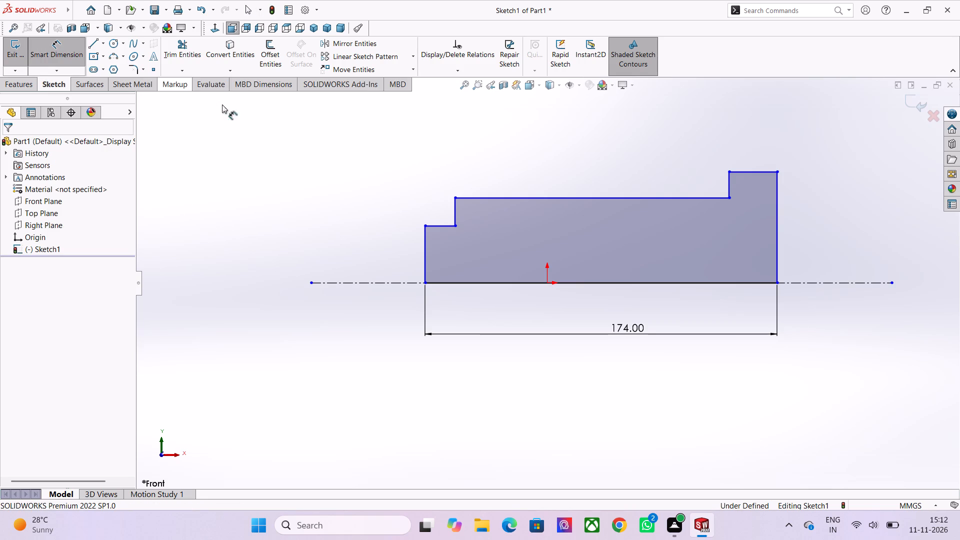
click(546, 283)
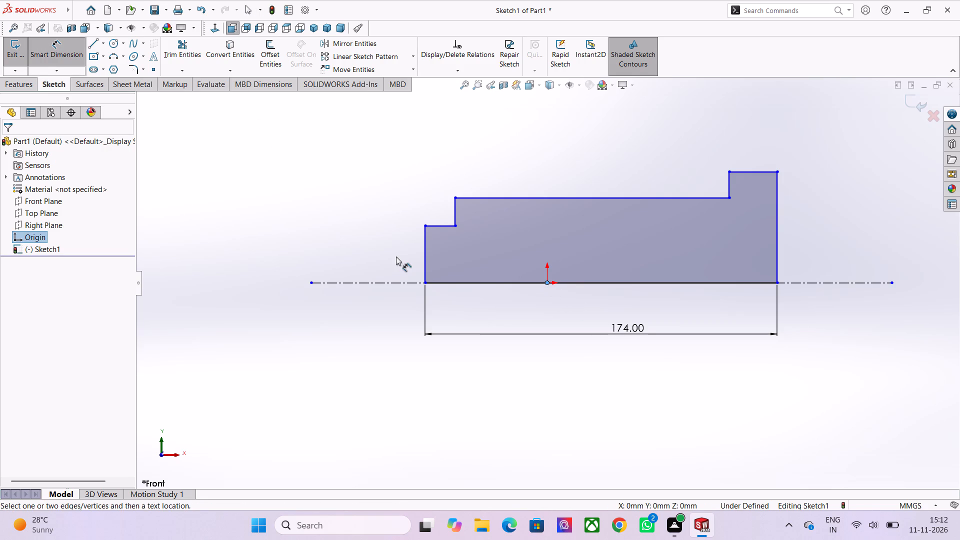
click(425, 266)
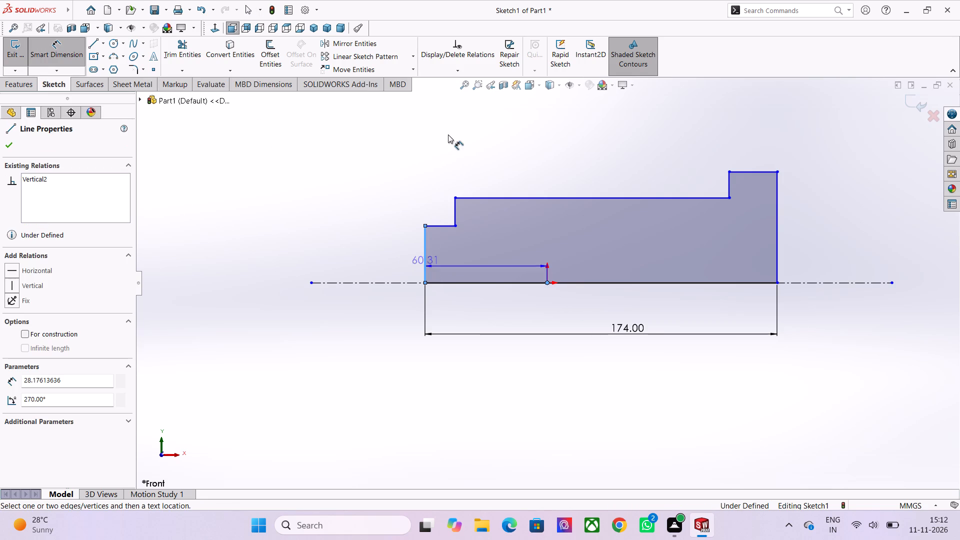
click(448, 134)
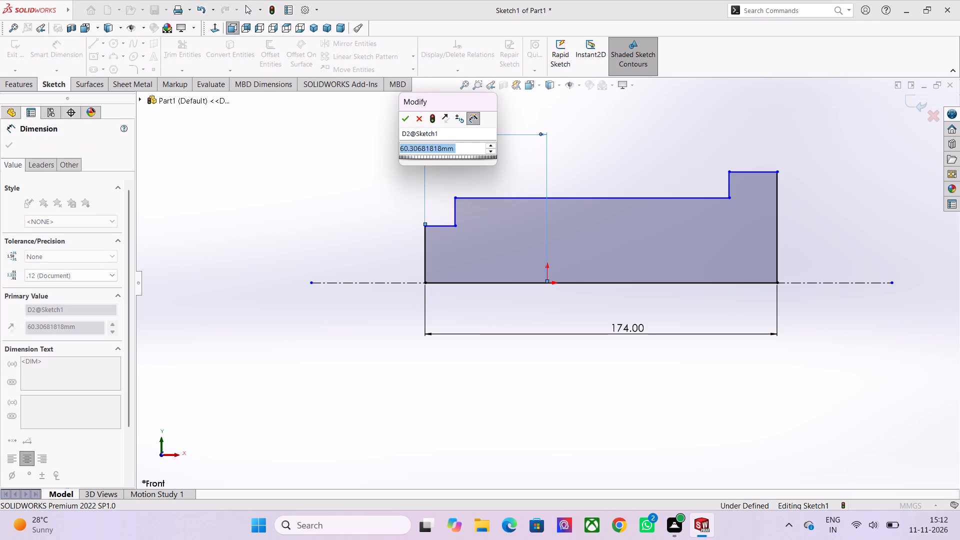
text(47)
key(Return)
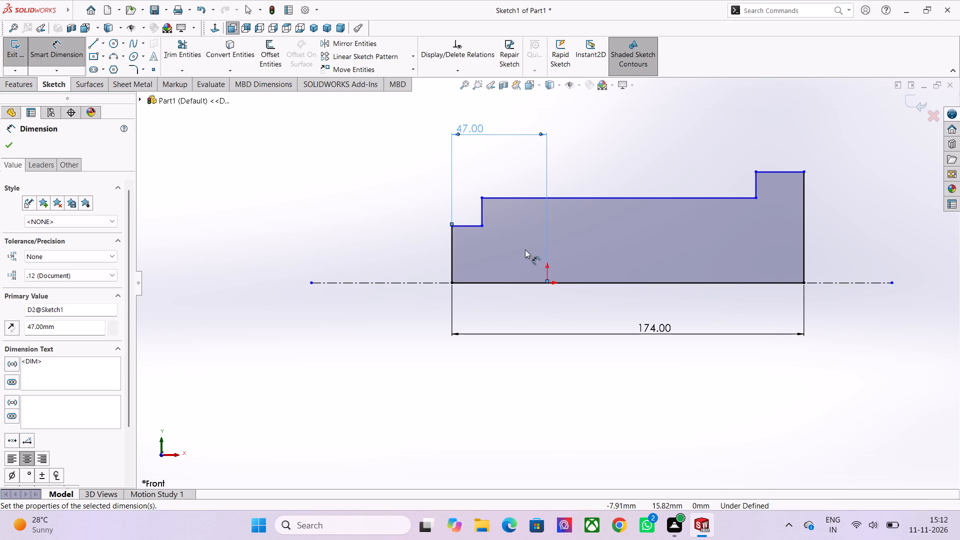
Dimension the short horizontal edge of the left step to 7 mm.
click(471, 224)
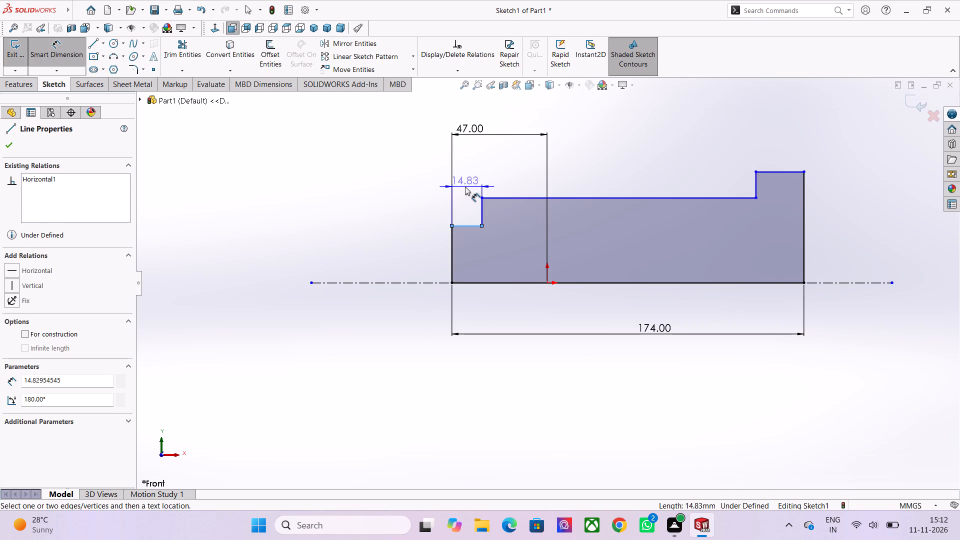
click(465, 186)
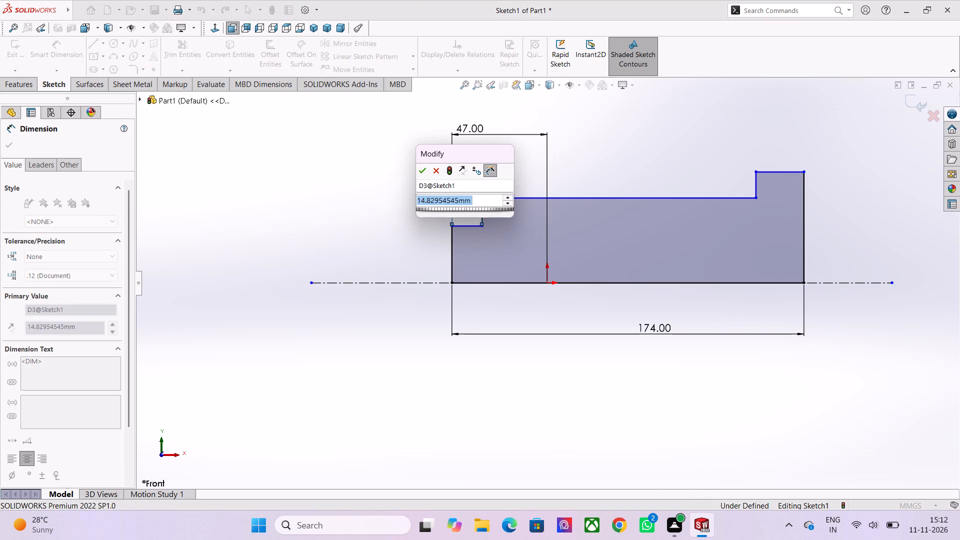
key(7)
key(Return)
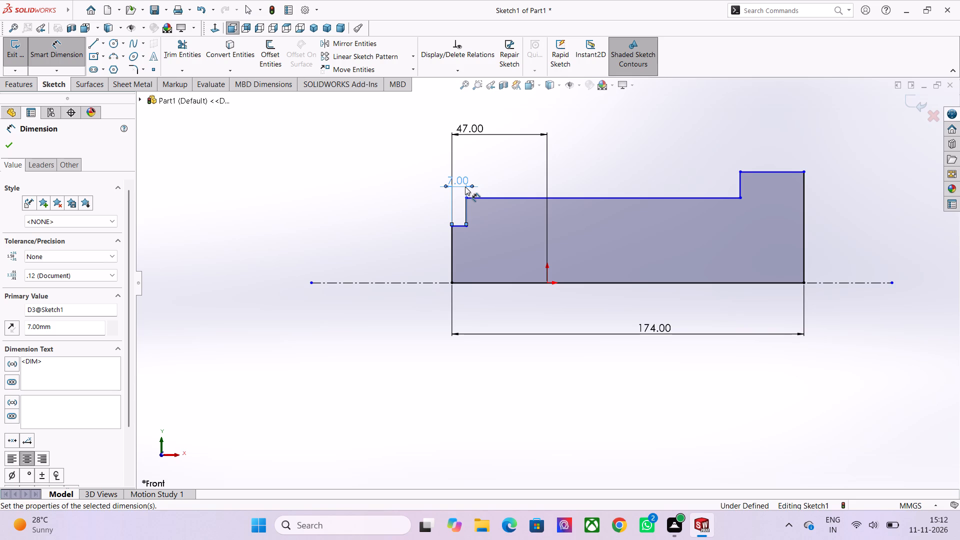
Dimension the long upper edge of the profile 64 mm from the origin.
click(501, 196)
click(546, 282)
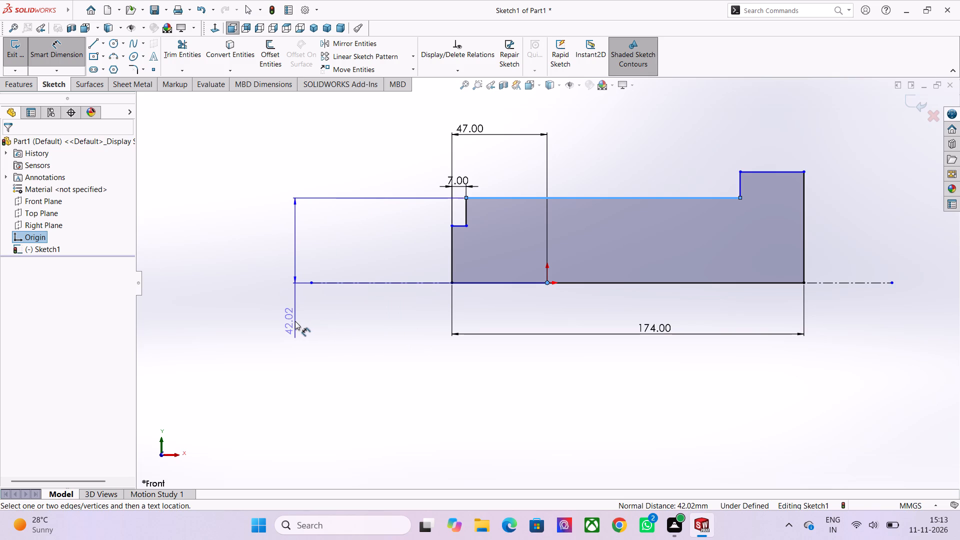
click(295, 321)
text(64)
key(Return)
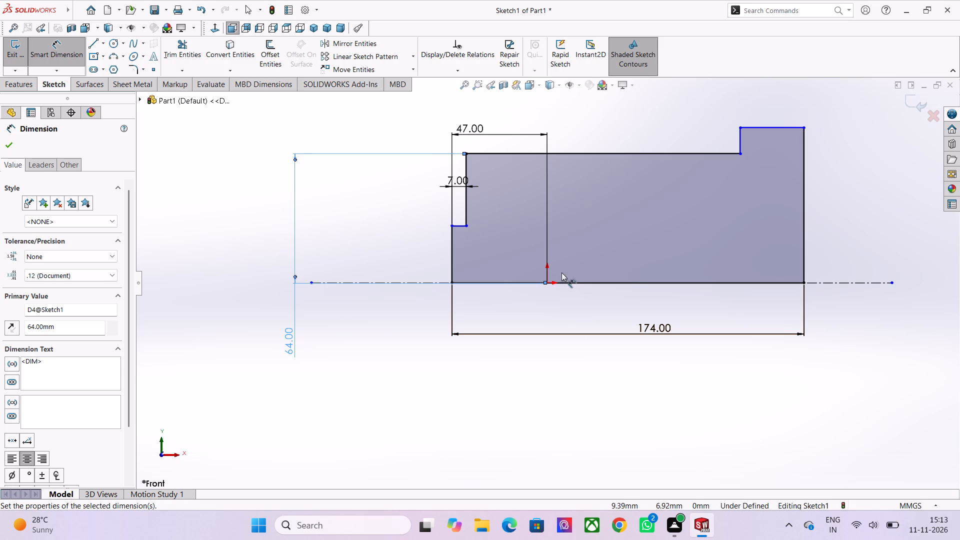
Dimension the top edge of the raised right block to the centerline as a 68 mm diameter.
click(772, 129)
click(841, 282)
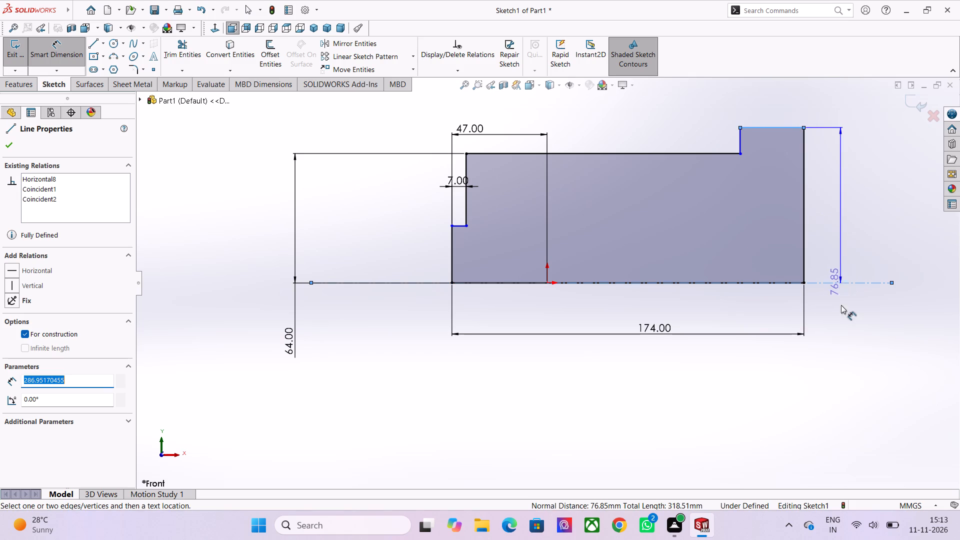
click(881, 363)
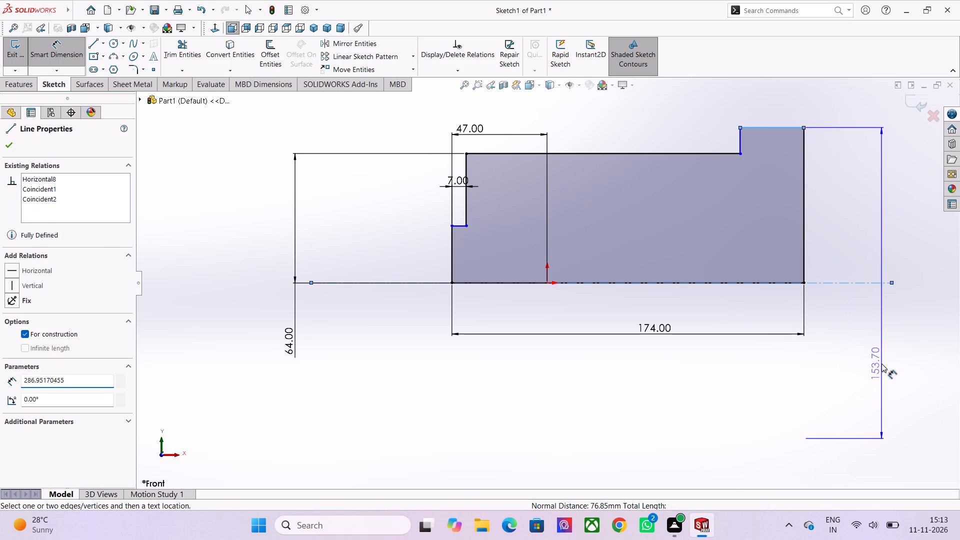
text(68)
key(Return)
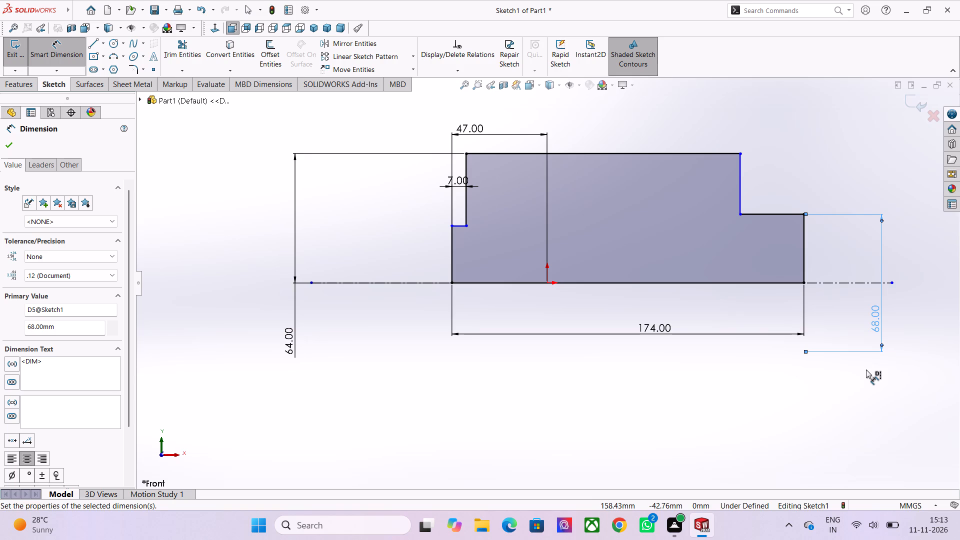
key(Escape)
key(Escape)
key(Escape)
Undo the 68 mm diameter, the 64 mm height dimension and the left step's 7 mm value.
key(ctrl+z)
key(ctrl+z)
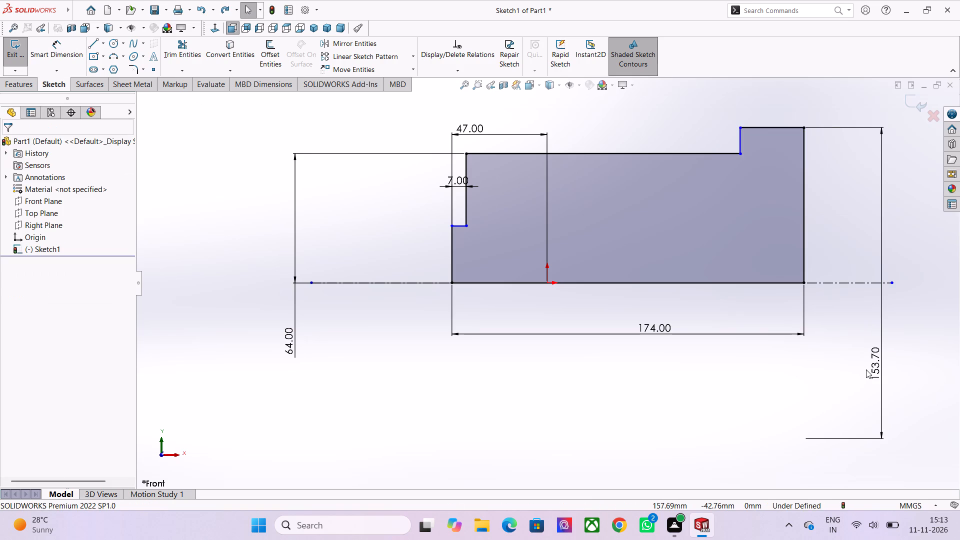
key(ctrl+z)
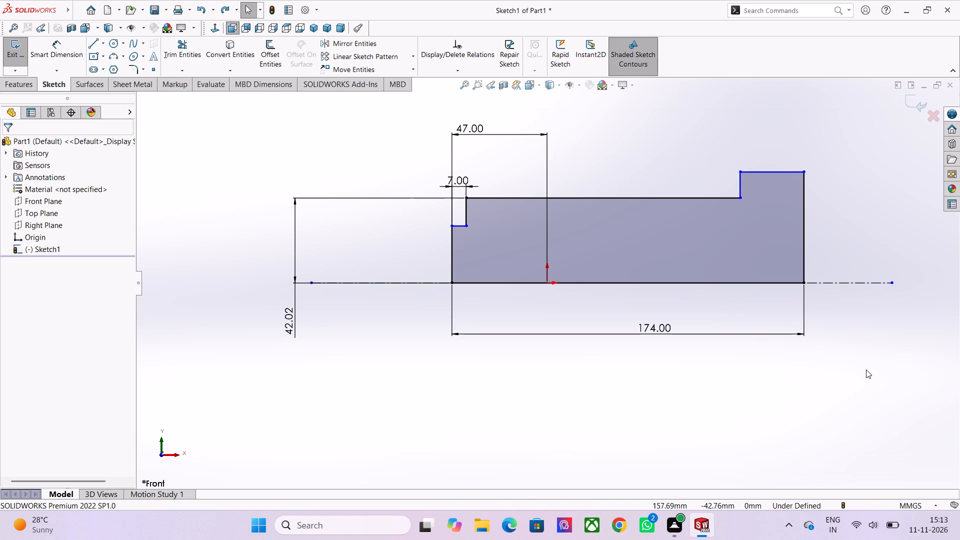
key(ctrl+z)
Set the left step's width dimension to 7 mm.
double_click(472, 180)
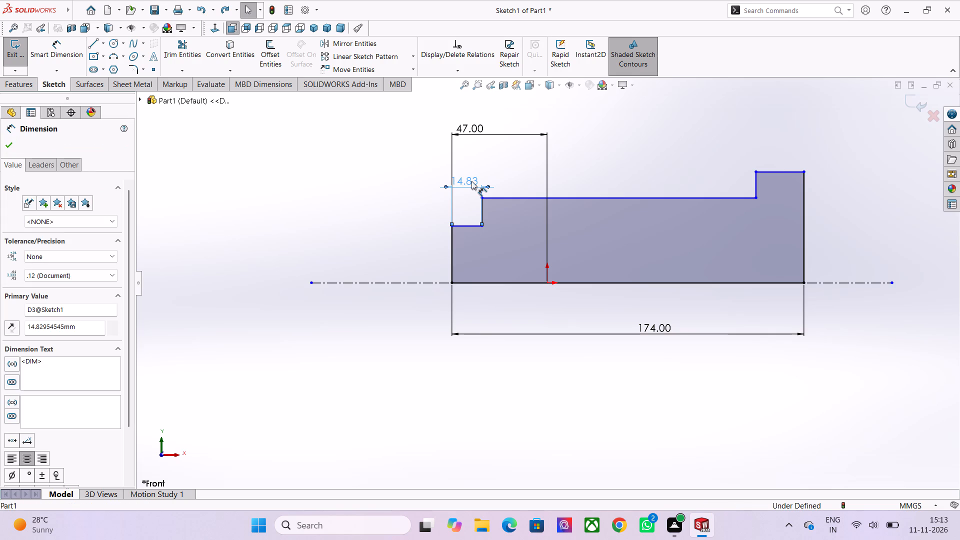
click(469, 181)
double_click(469, 182)
key(7)
key(Return)
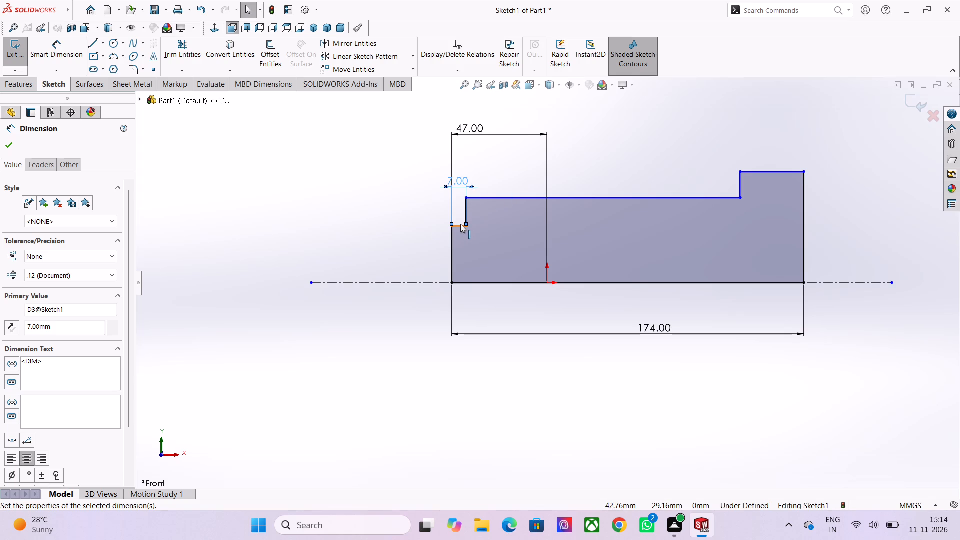
Dimension the left step's short top edge to the centerline as a 40 mm diameter.
click(54, 54)
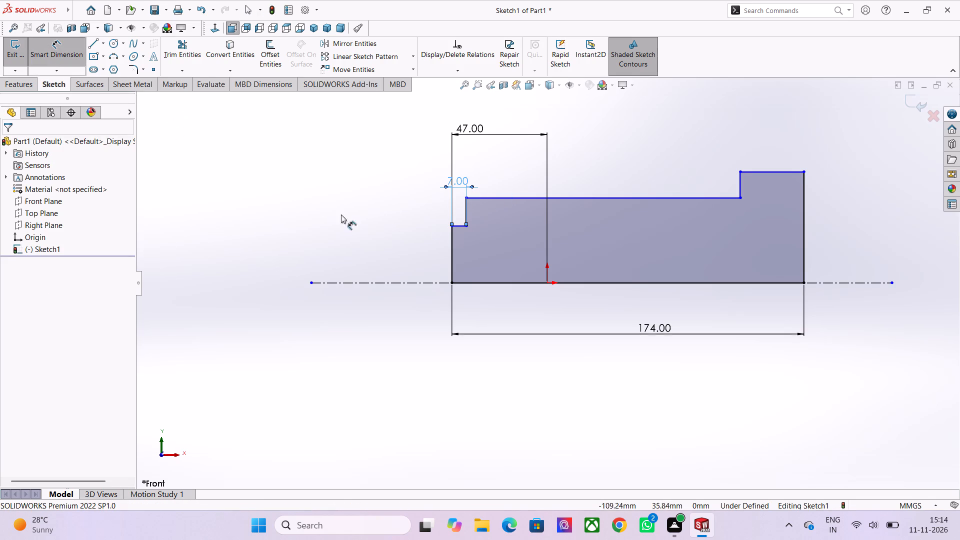
click(460, 226)
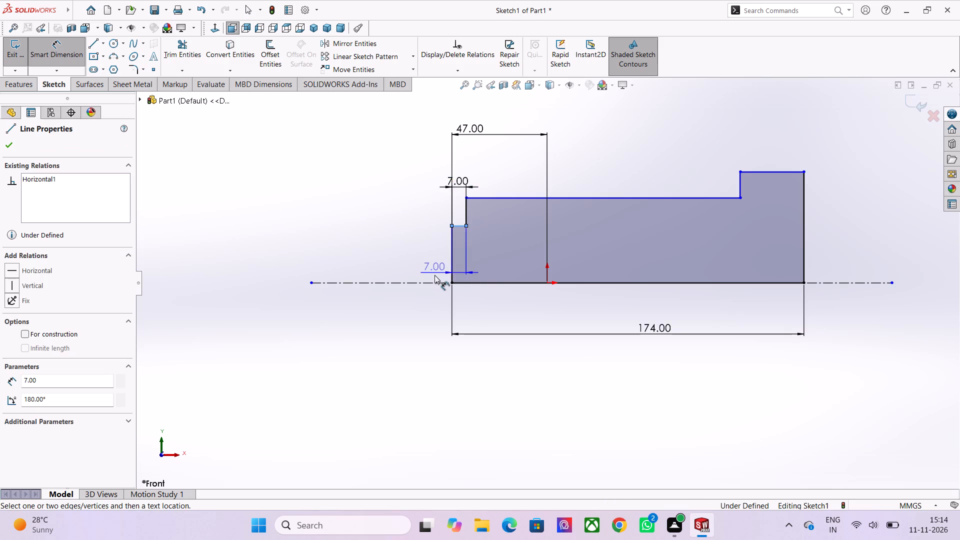
click(434, 281)
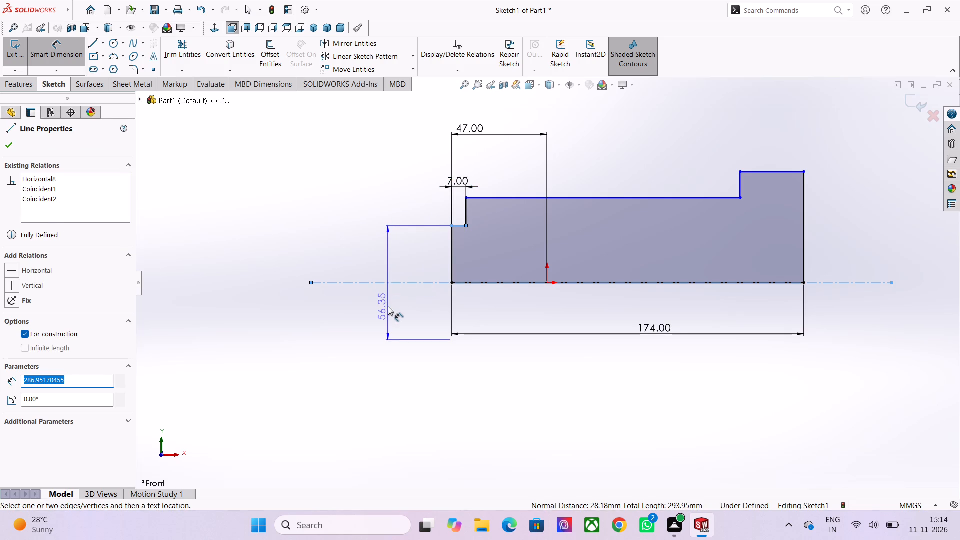
click(388, 306)
text(40)
key(Return)
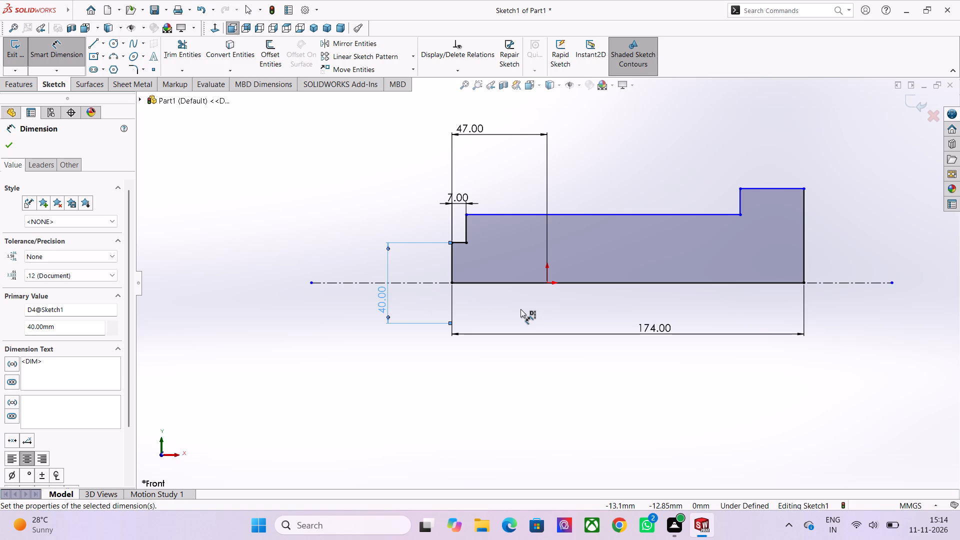
Dimension the profile's long upper edge to the centerline as a 64 mm diameter.
click(500, 214)
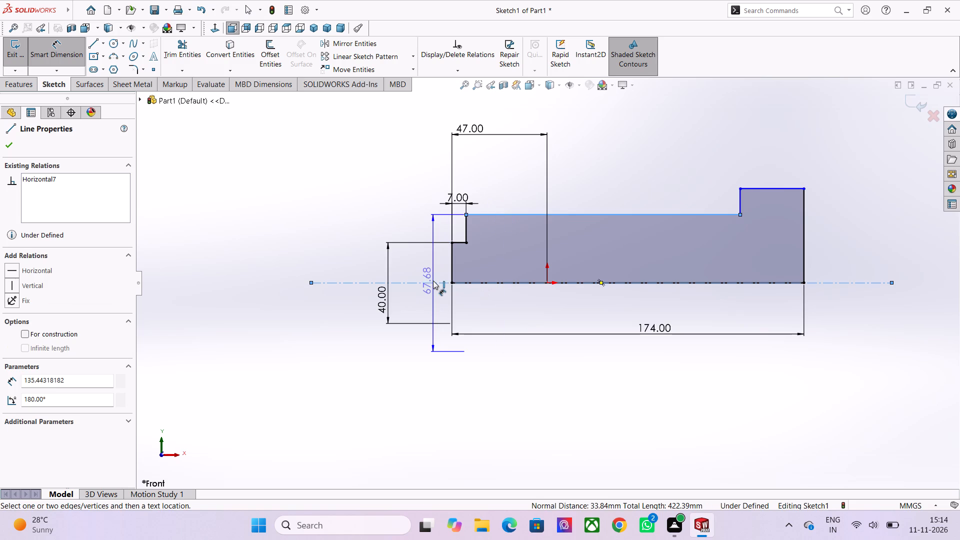
click(432, 282)
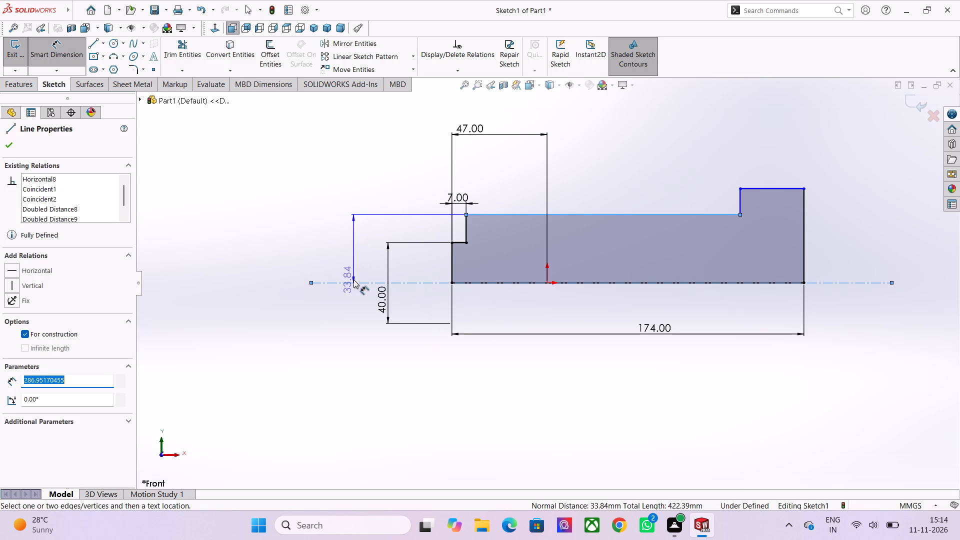
click(335, 327)
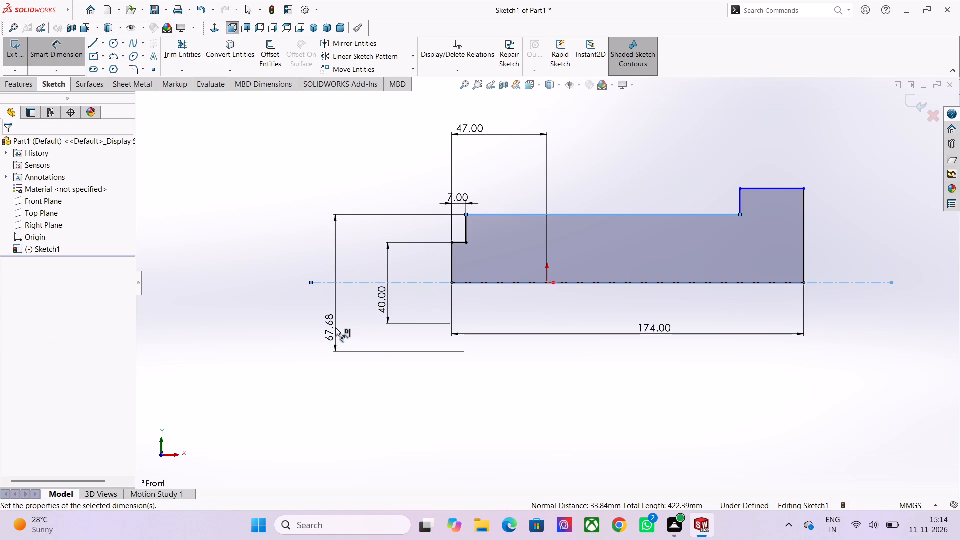
text(64)
key(Return)
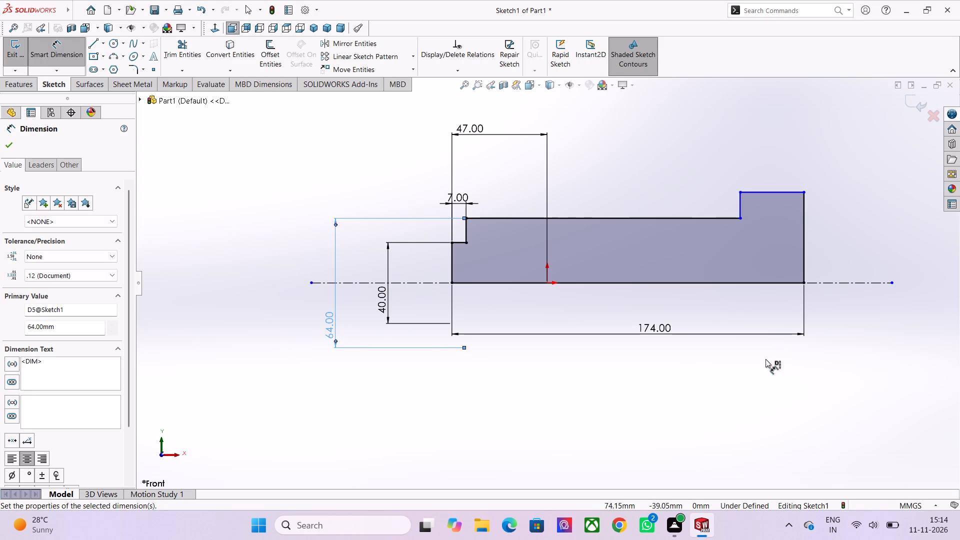
Dimension the top edge of the raised right block to the centerline as a 68 mm diameter.
click(783, 192)
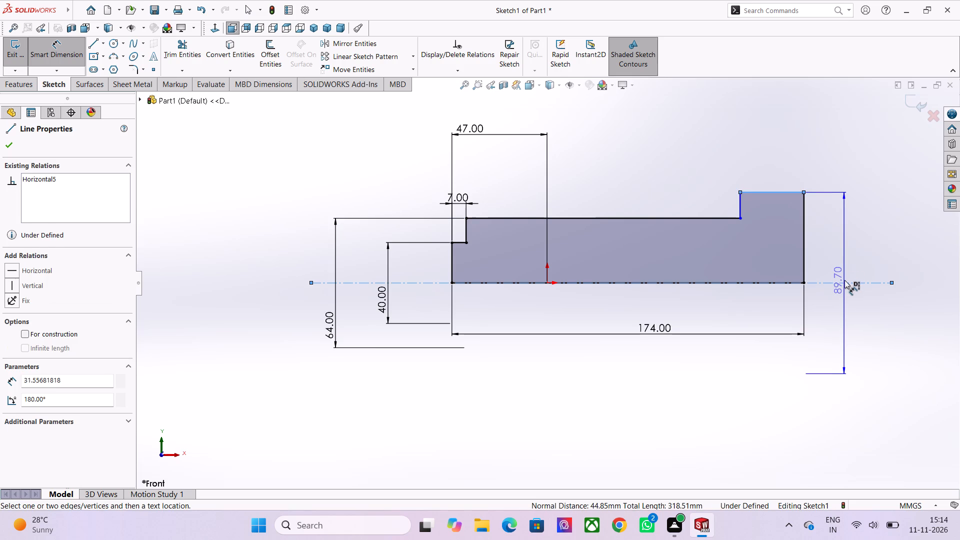
click(844, 280)
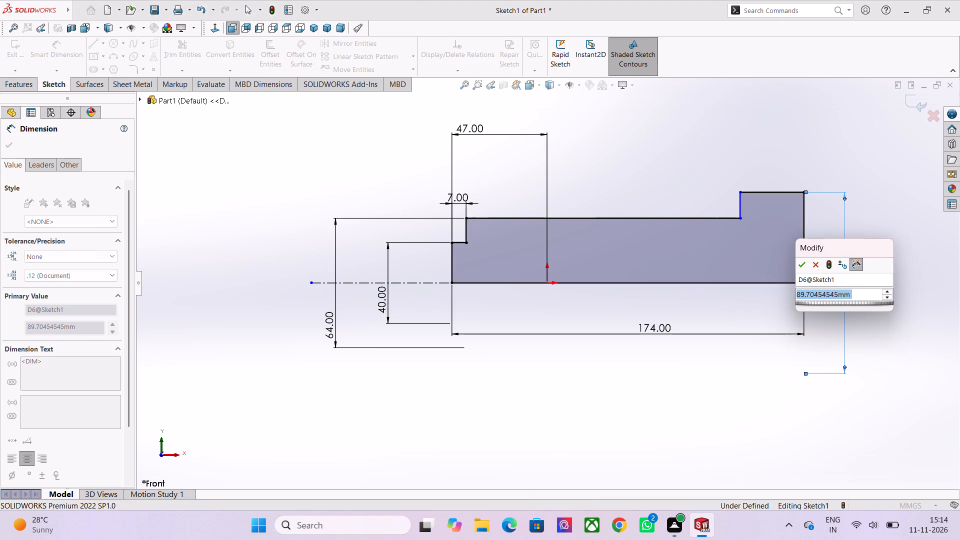
text(68)
key(Return)
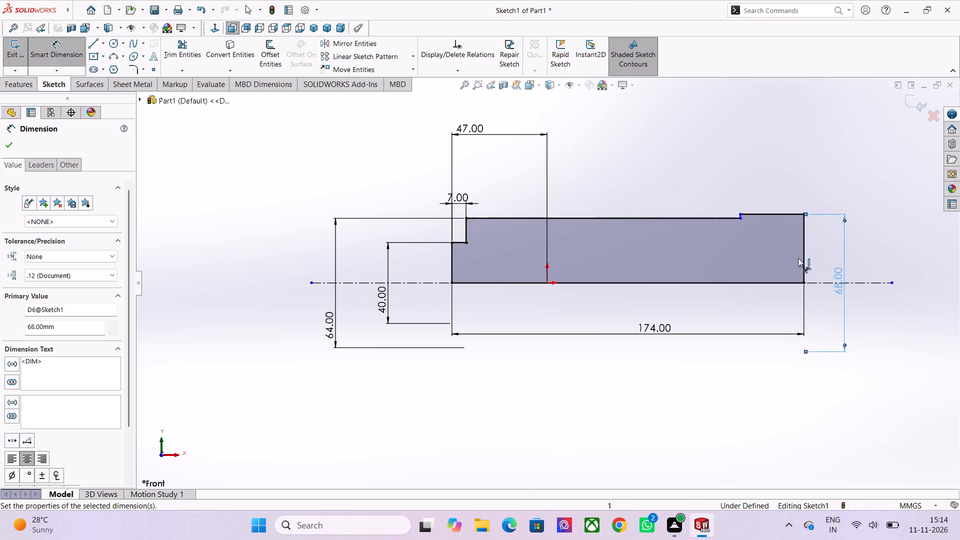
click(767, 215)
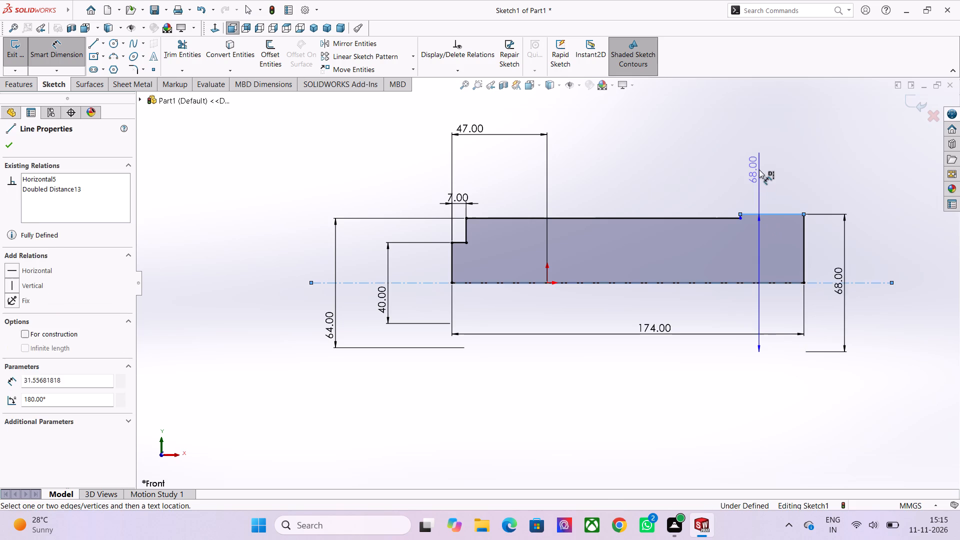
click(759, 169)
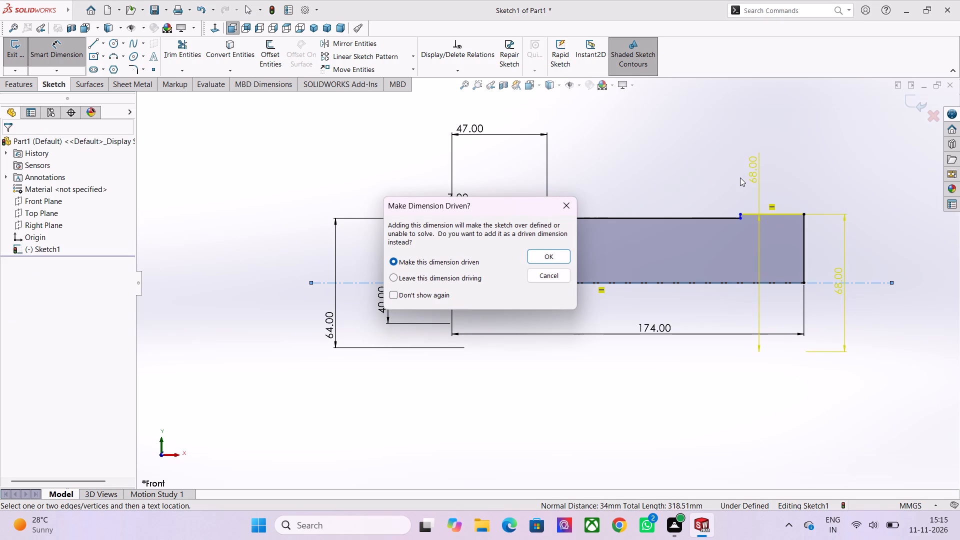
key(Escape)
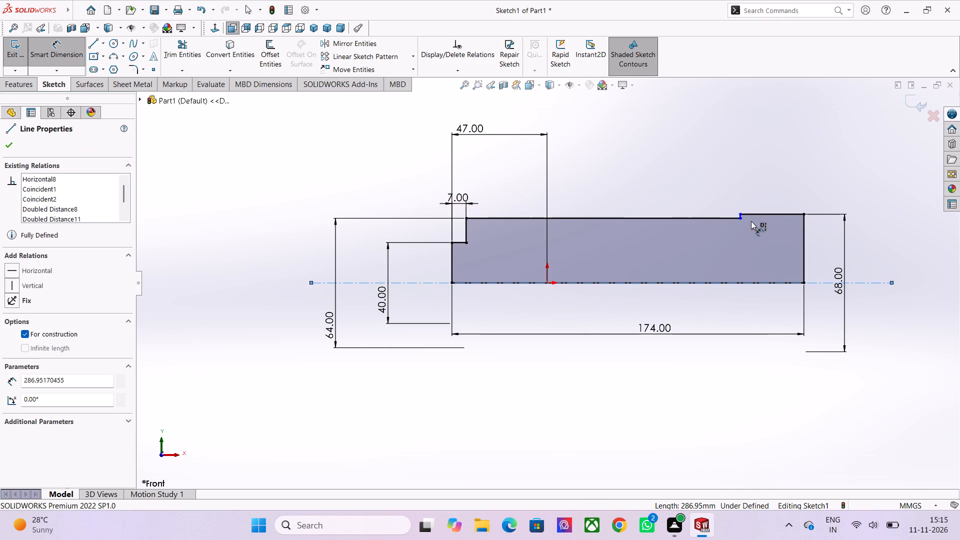
Dimension the length of the raised right block's top edge as 38 mm and exit the sketch.
scroll(727, 246, up, 2)
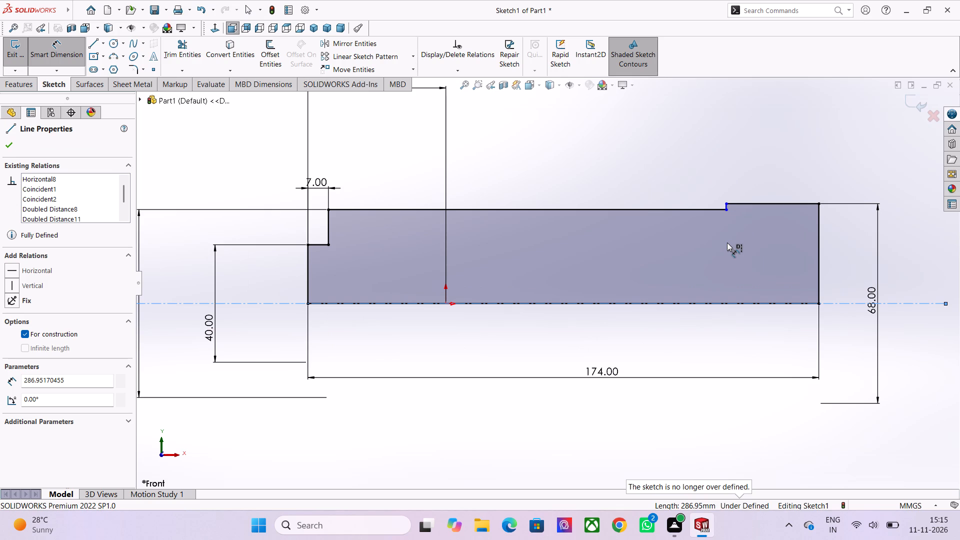
scroll(340, 340, down, 1)
scroll(390, 247, down, 1)
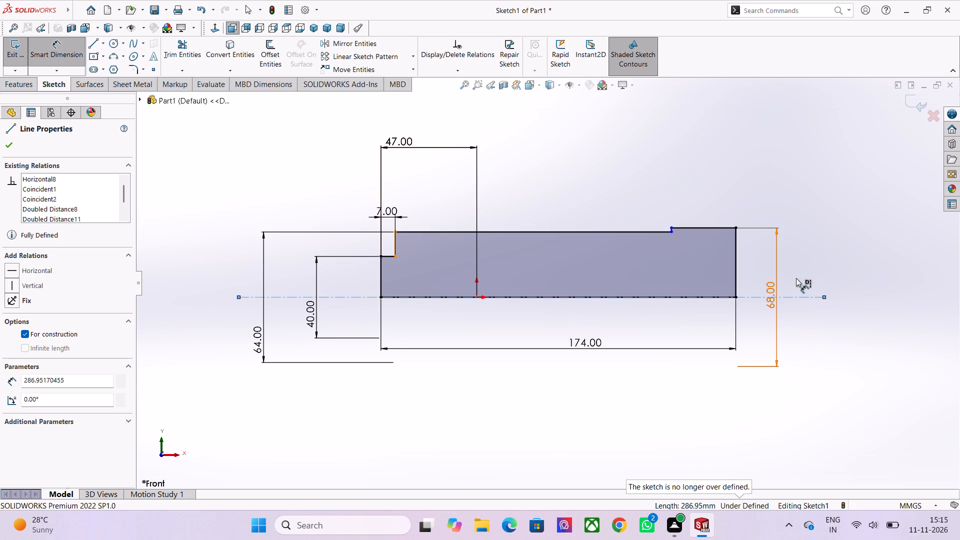
click(694, 226)
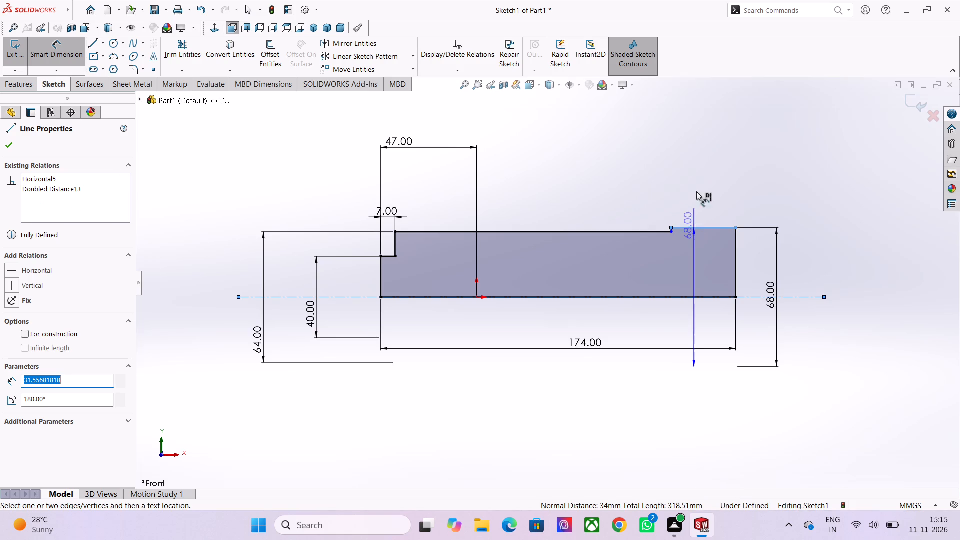
key(Escape)
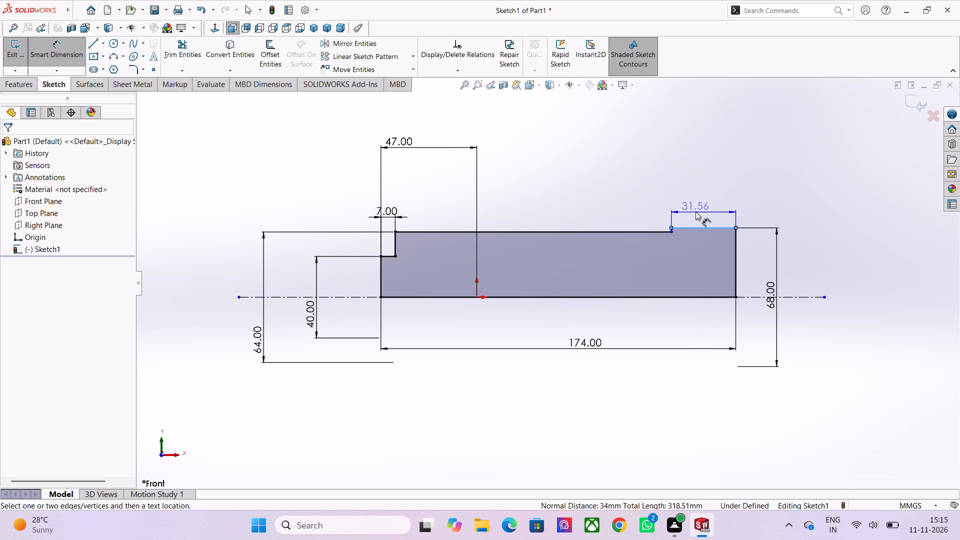
click(694, 176)
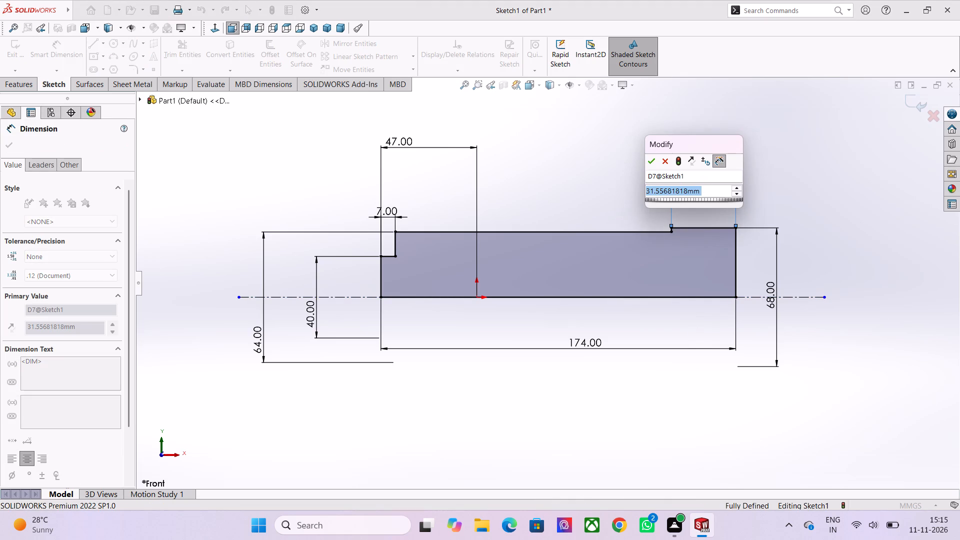
text(38)
key(Return)
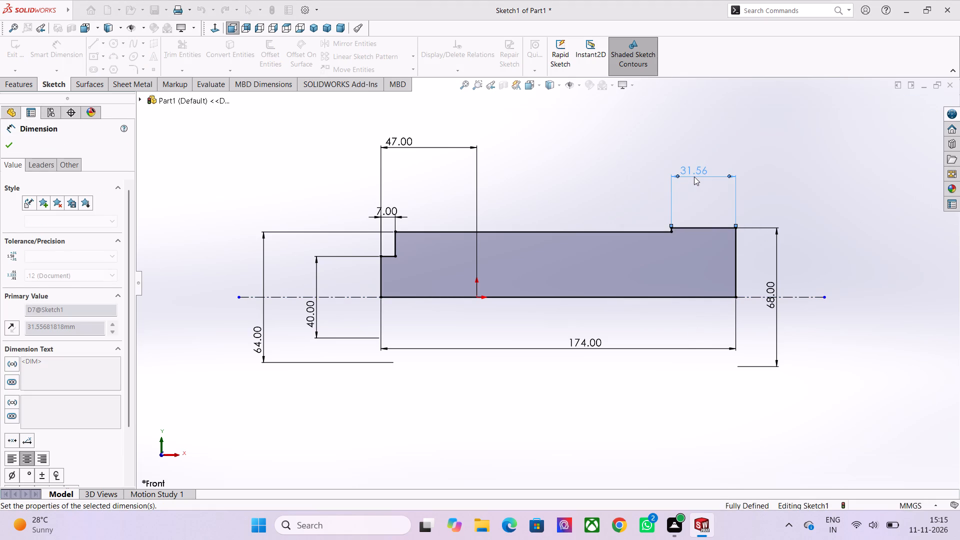
click(13, 146)
click(17, 63)
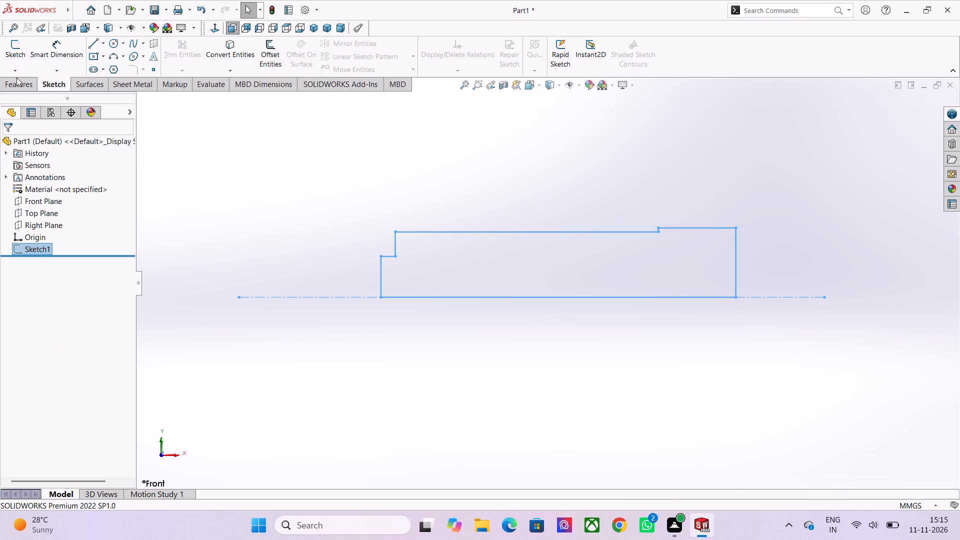
Revolve the stepped profile 360 degrees about its centerline into a solid boss.
click(17, 81)
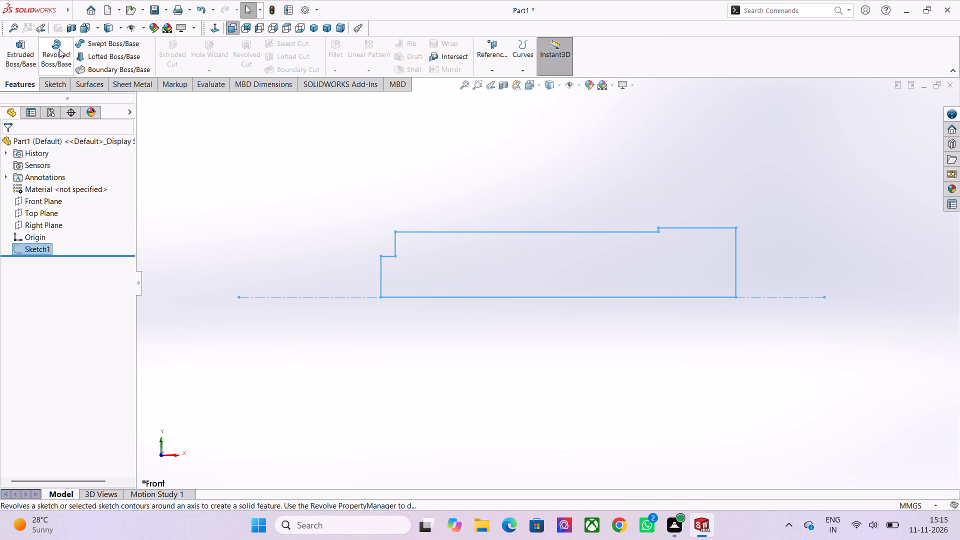
click(56, 49)
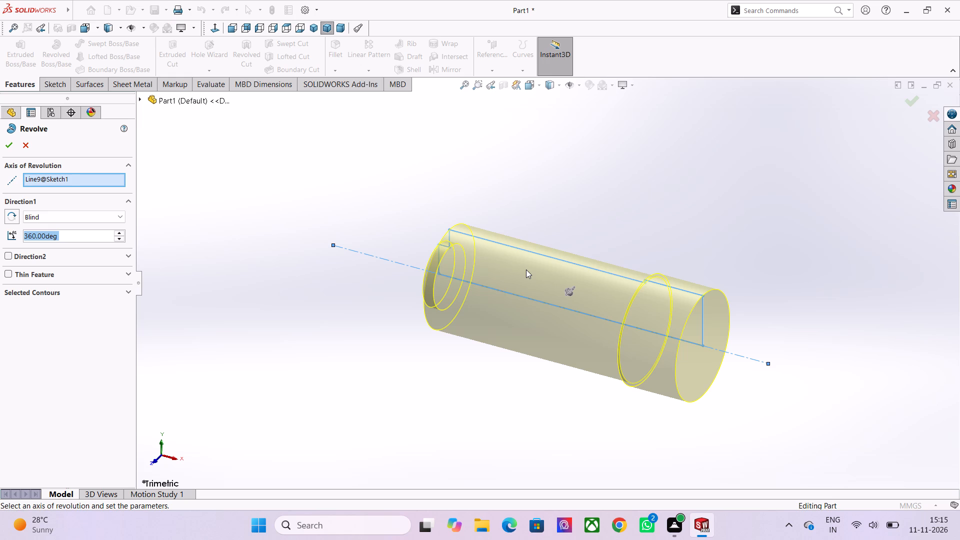
middle_drag(505, 401, 508, 404)
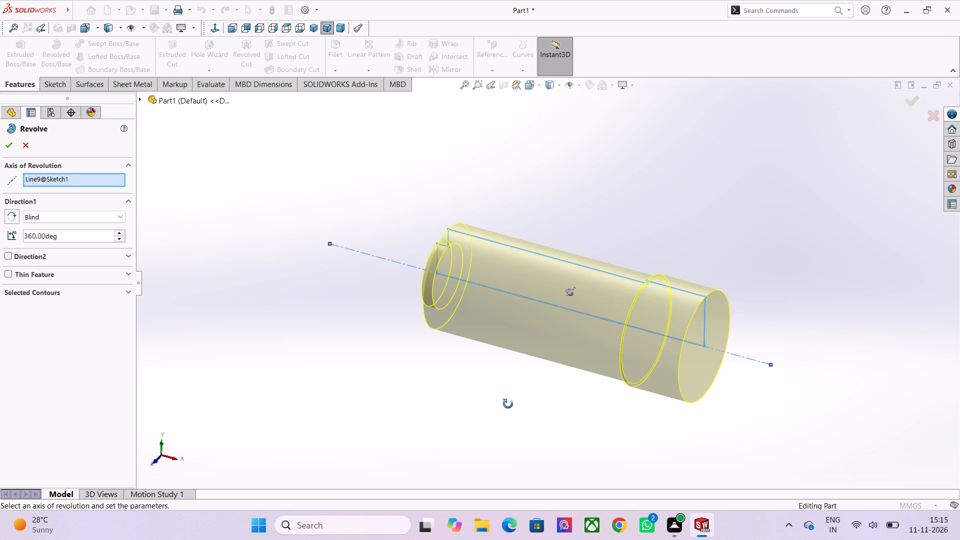
middle_drag(508, 404, 532, 382)
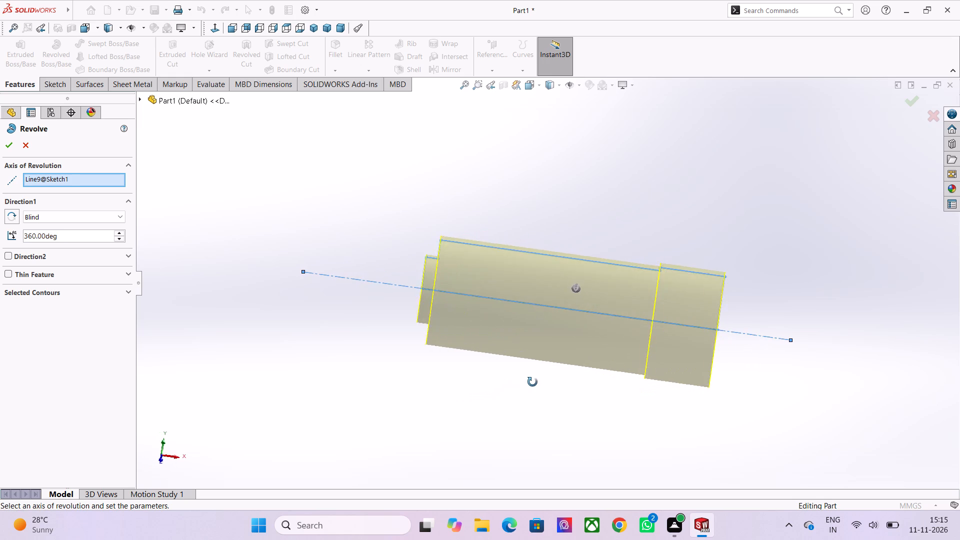
middle_drag(532, 382, 551, 379)
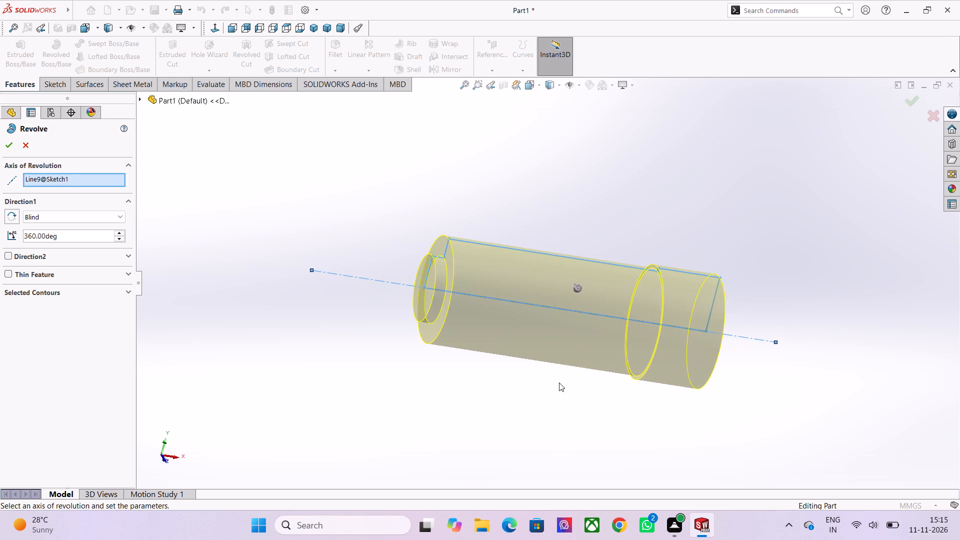
click(12, 144)
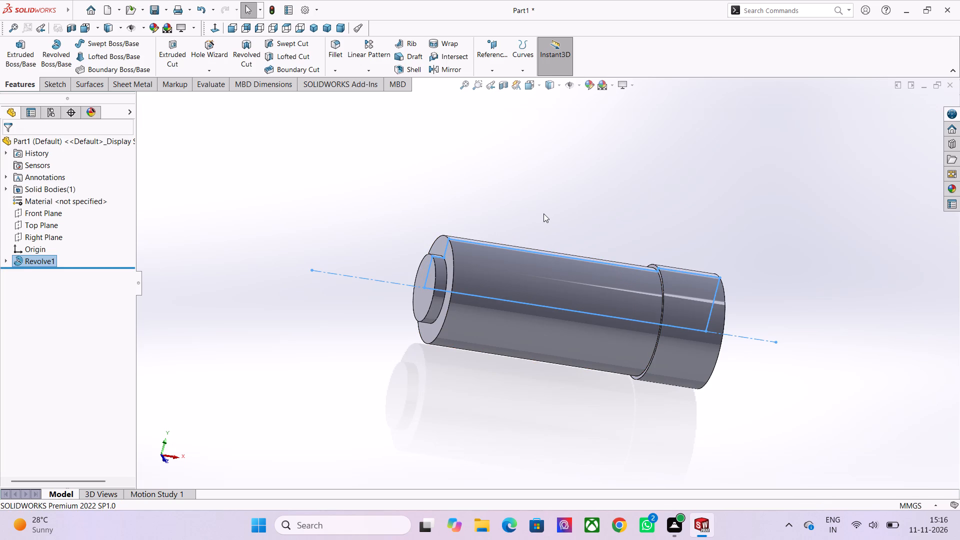
key(Escape)
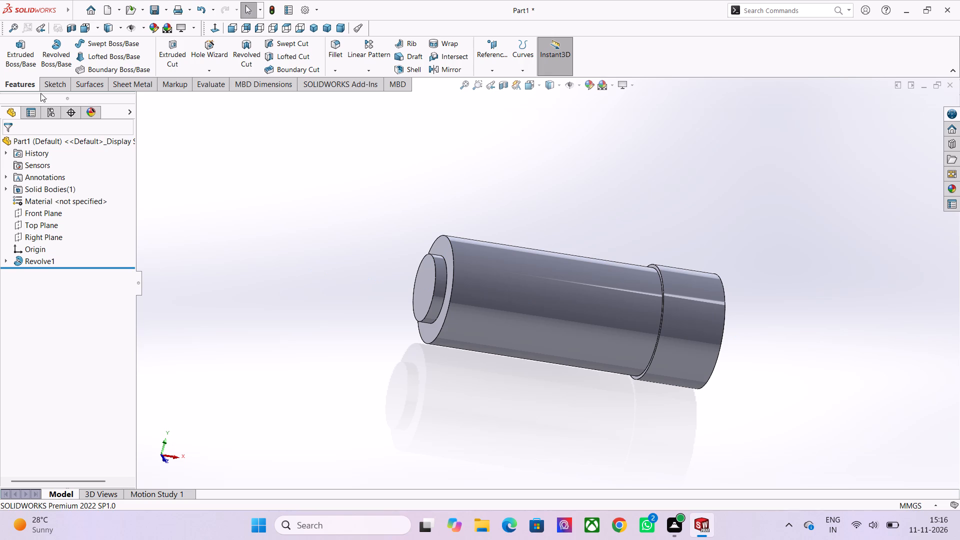
Open appearance editing for the whole part.
click(73, 138)
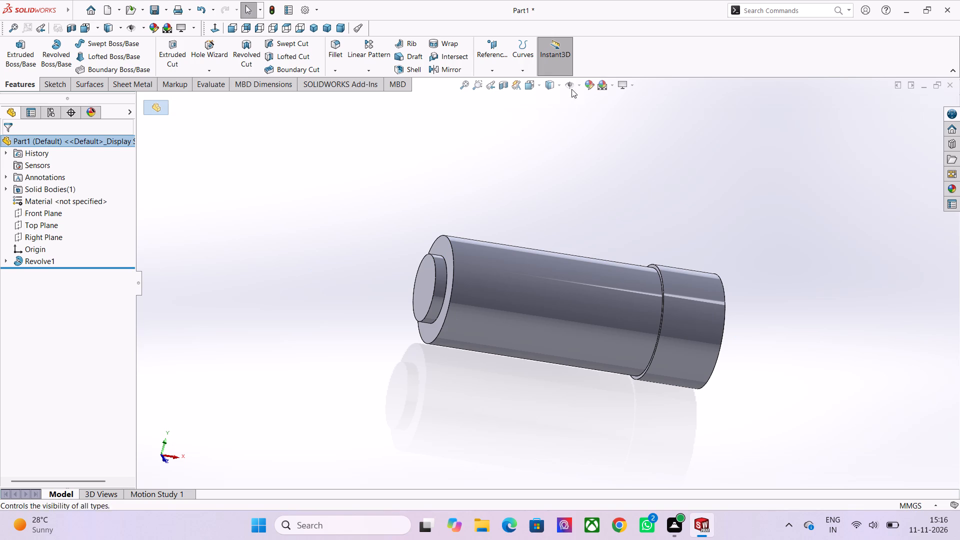
click(589, 84)
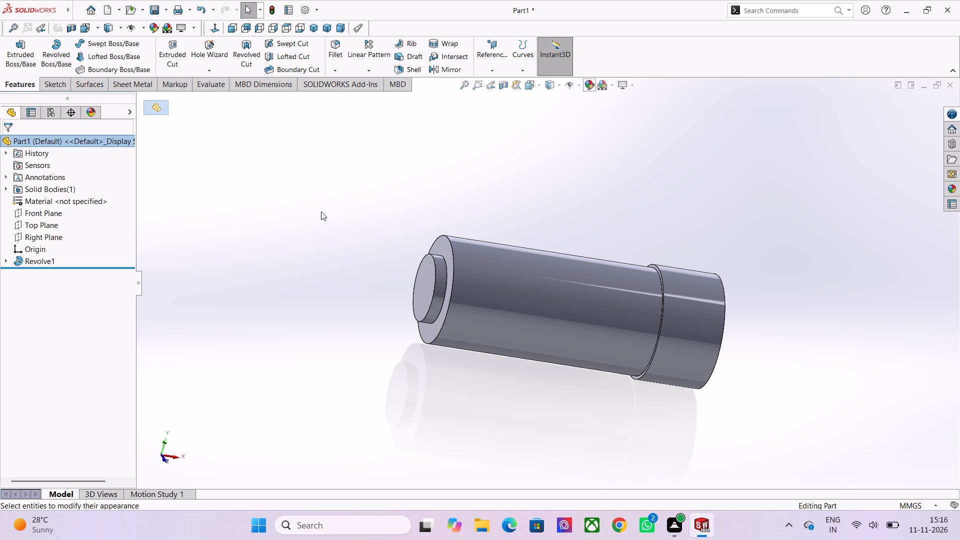
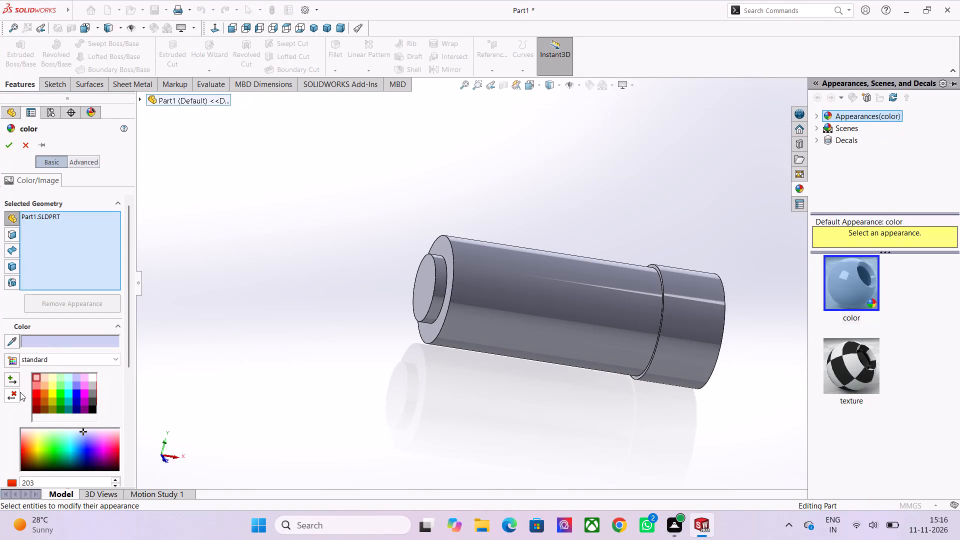
Apply the light red swatch from the standard colour palette to the whole part and accept the appearance.
click(36, 385)
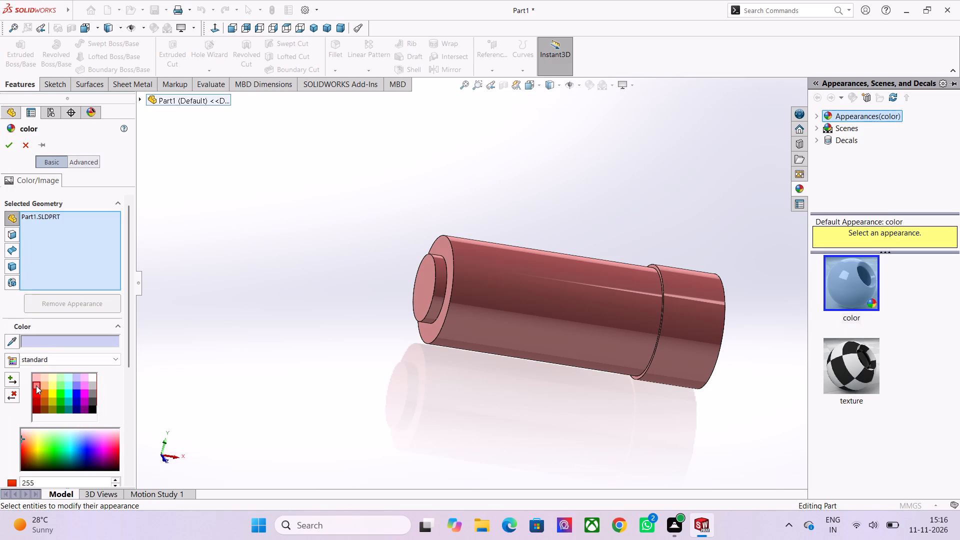
click(12, 145)
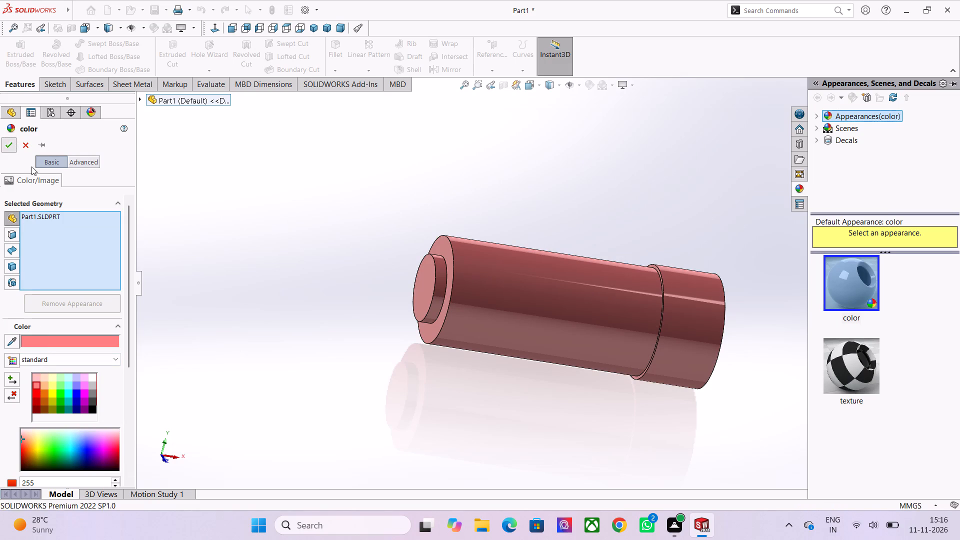
click(587, 196)
Examine the coloured revolved part from several angles, including both of its stepped ends.
middle_drag(644, 269, 533, 280)
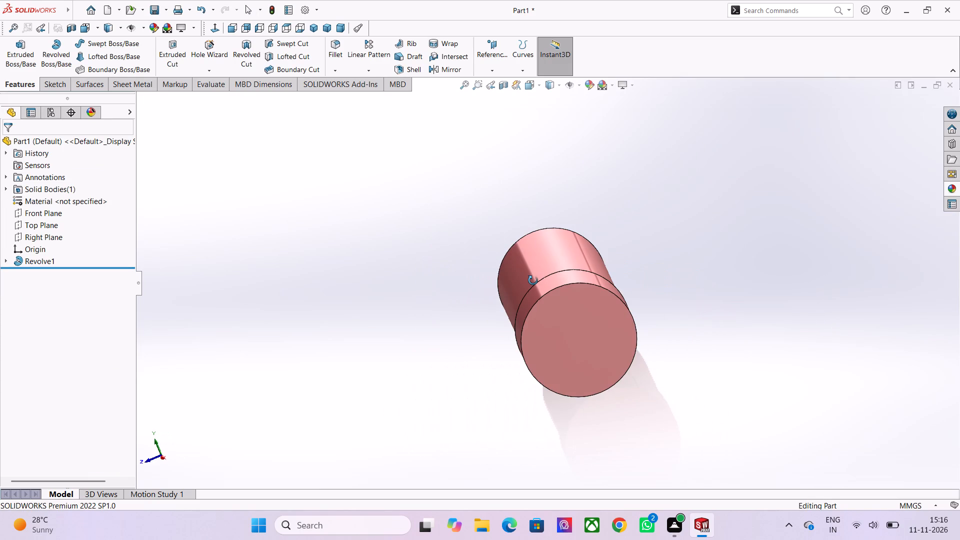
middle_drag(533, 280, 577, 259)
scroll(577, 272, down, 1)
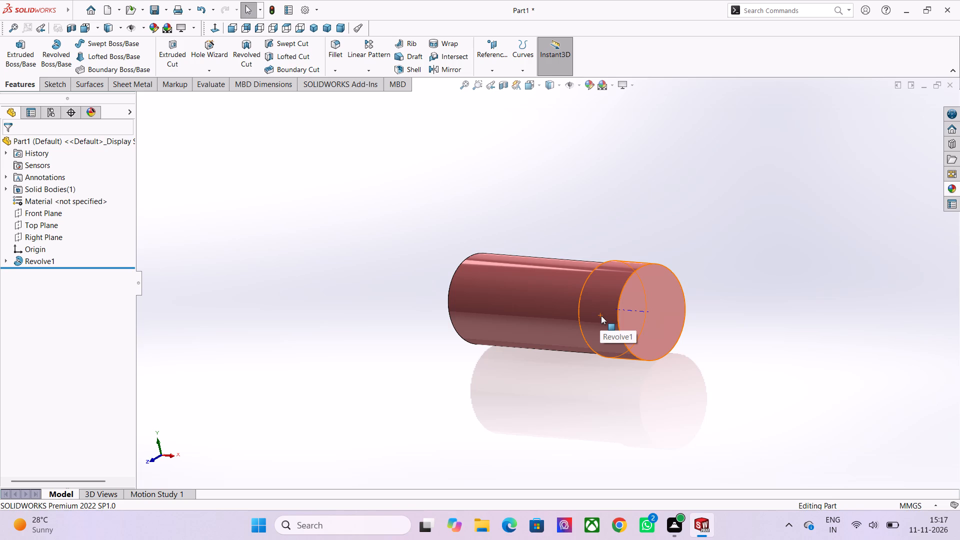
middle_drag(588, 241, 613, 278)
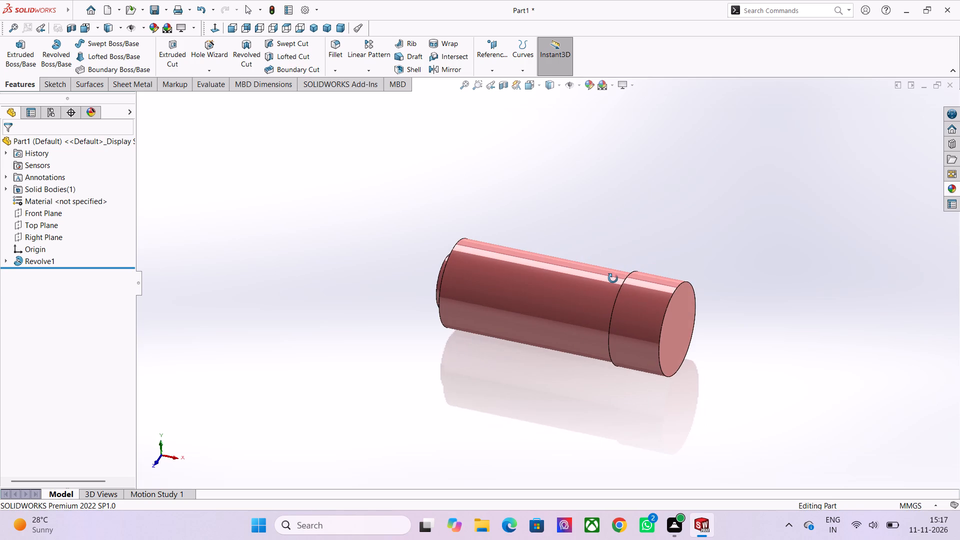
middle_drag(613, 278, 699, 266)
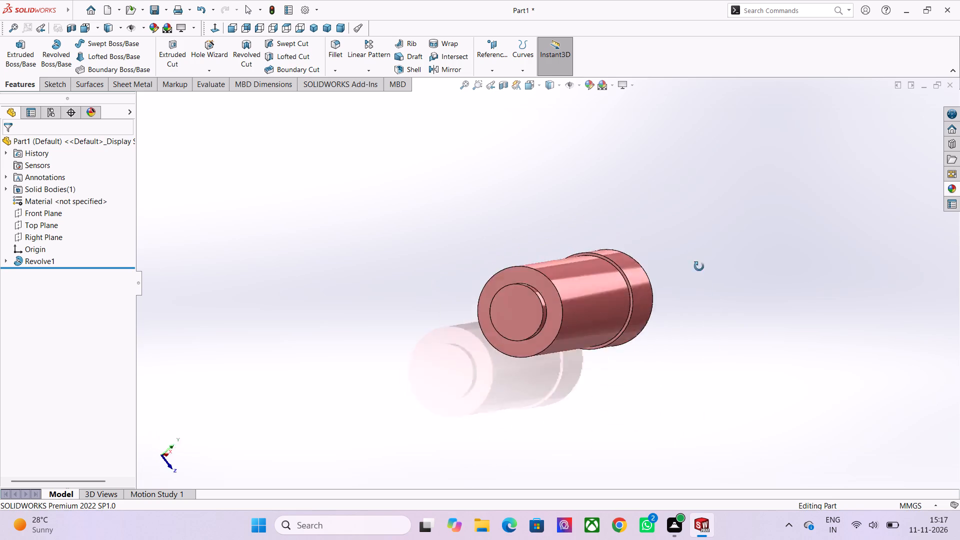
middle_drag(699, 266, 615, 285)
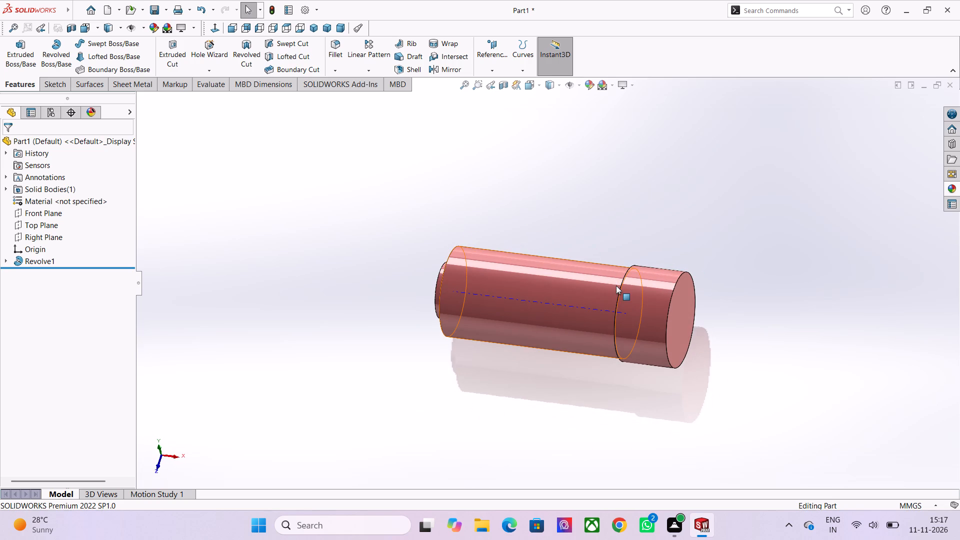
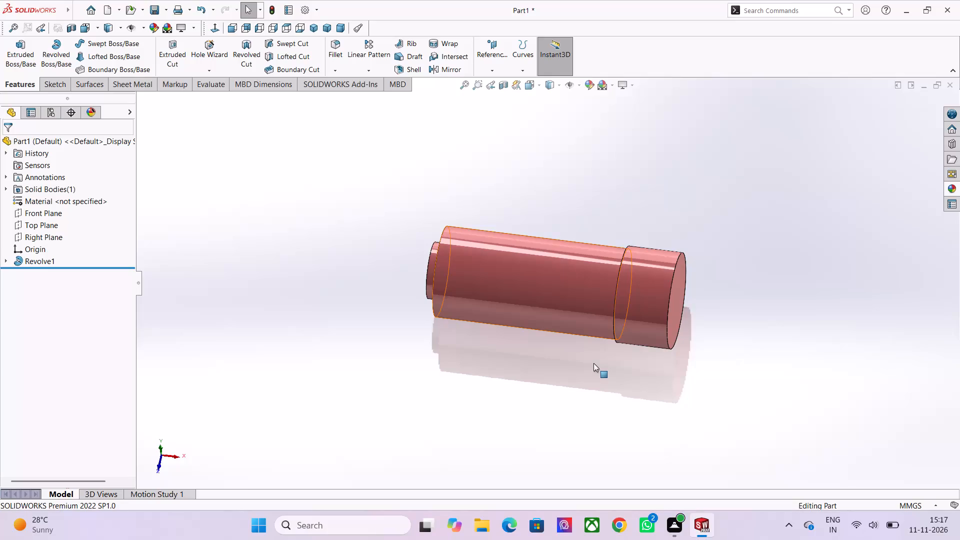
Start a sketch on the Top Plane and draw a circle of about 27 mm radius centred on the origin.
click(46, 226)
click(53, 210)
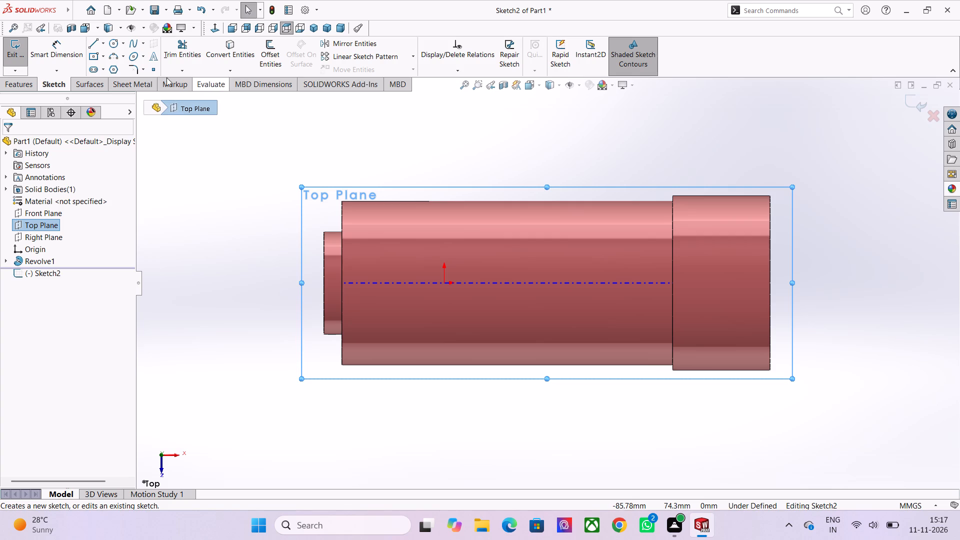
click(118, 43)
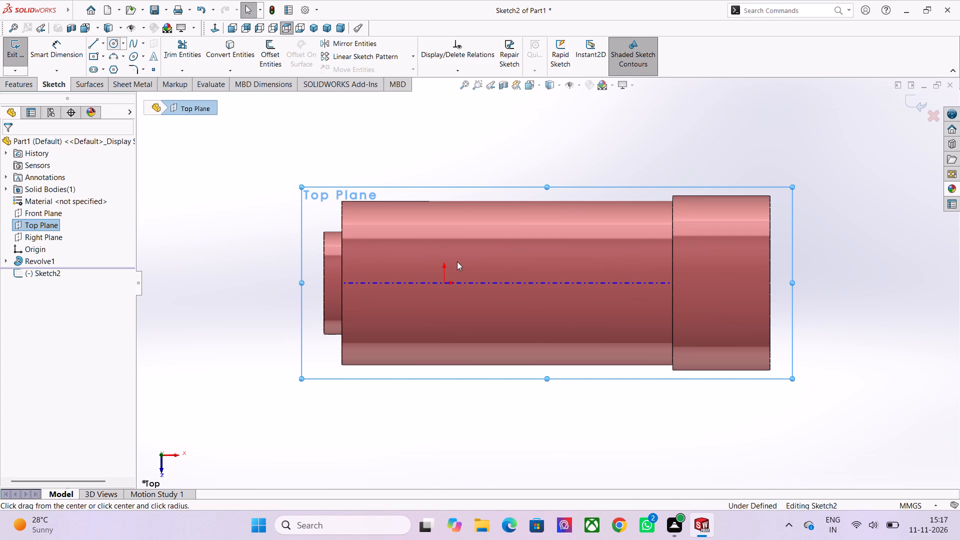
click(444, 285)
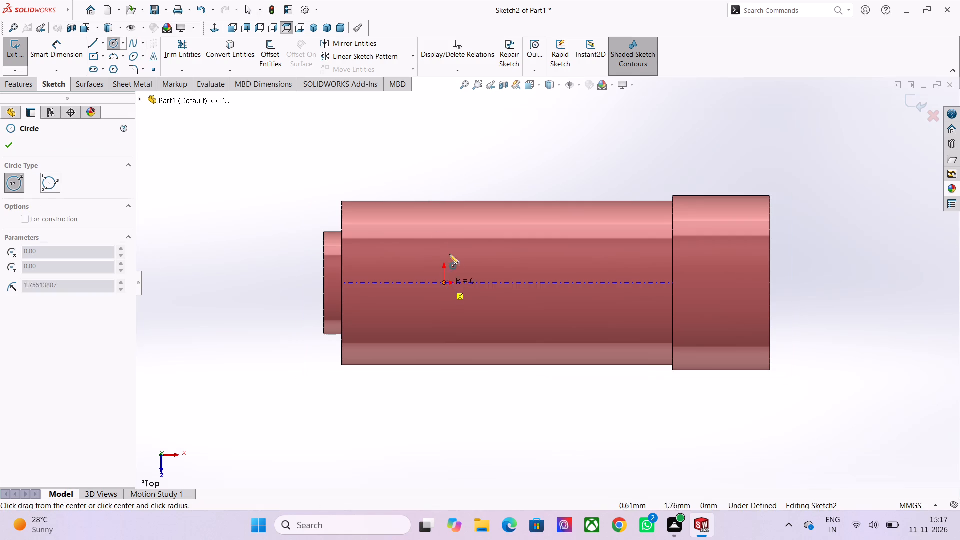
click(459, 215)
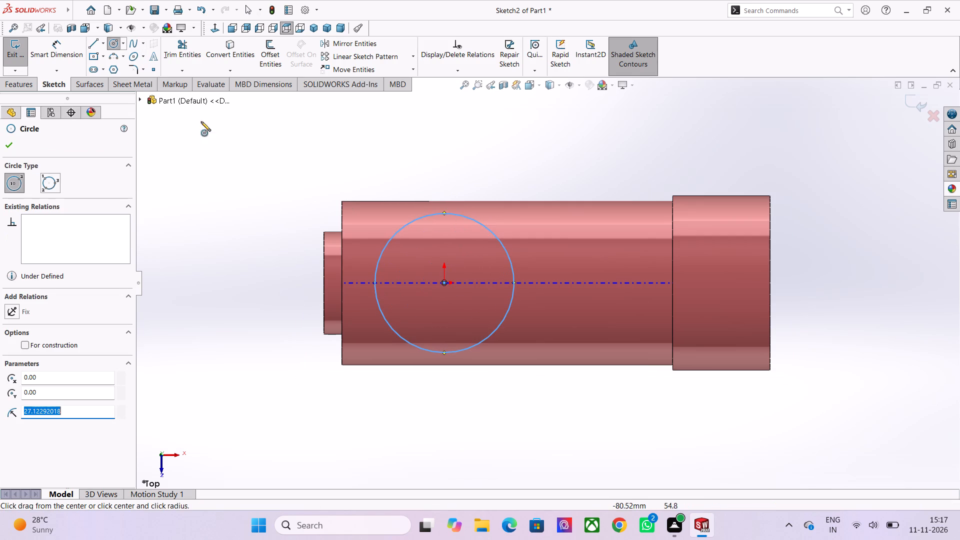
Dimension the circle's diameter to 50 mm and close the sketch.
click(78, 61)
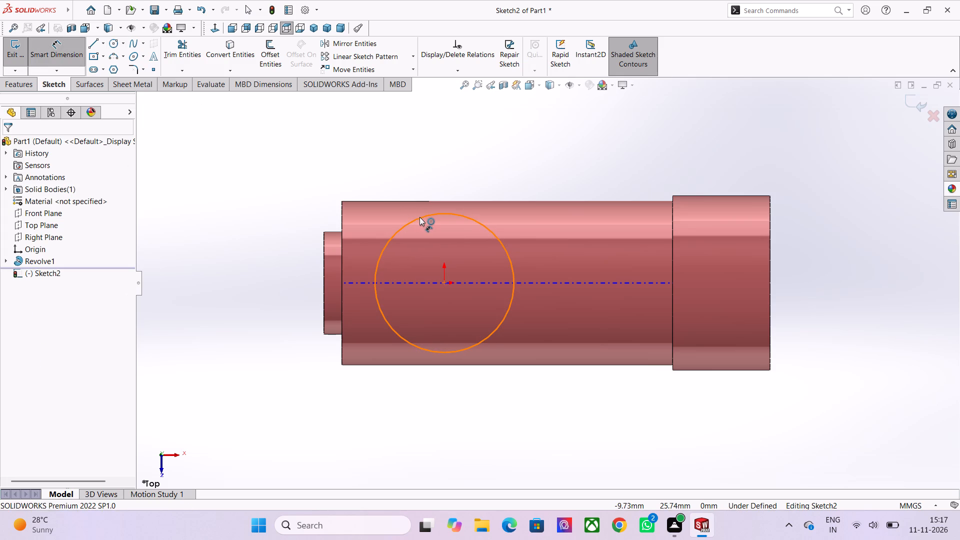
click(419, 217)
click(437, 149)
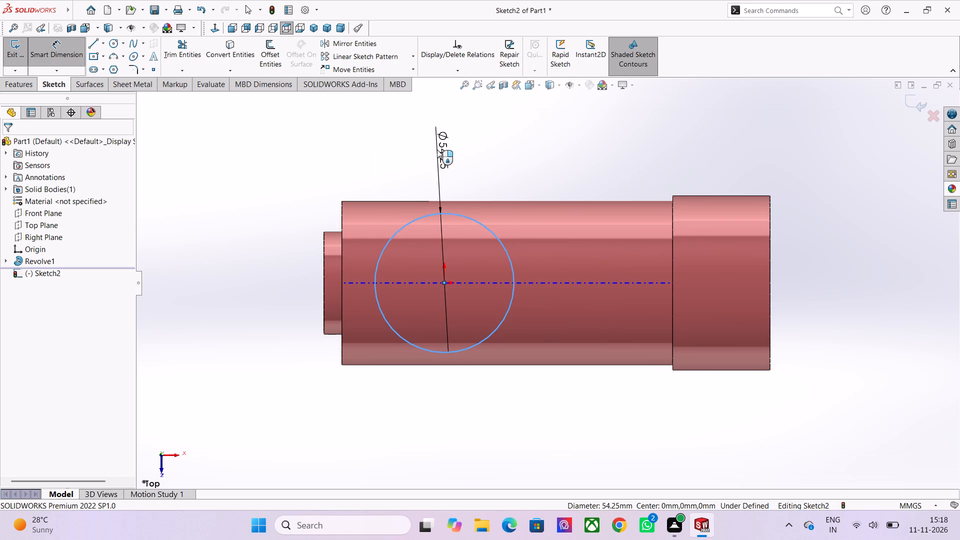
text(50)
key(Return)
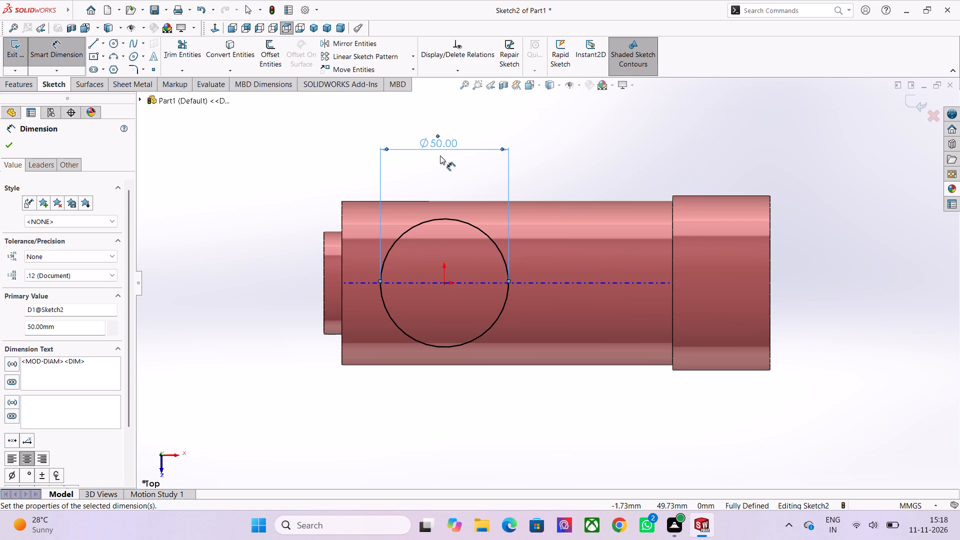
click(23, 58)
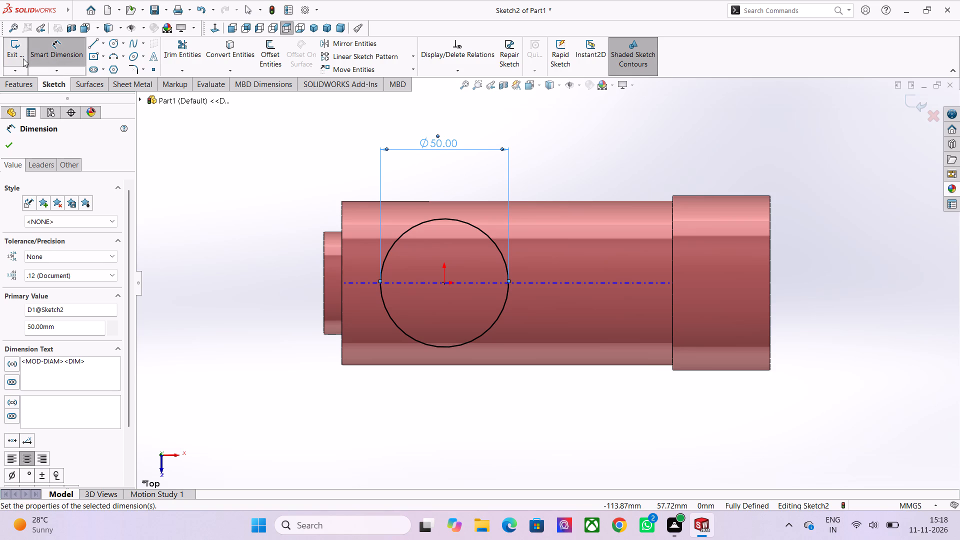
Extrude the 50 mm circle upward as a blind boss 70 mm deep, merged with the revolved body.
click(30, 56)
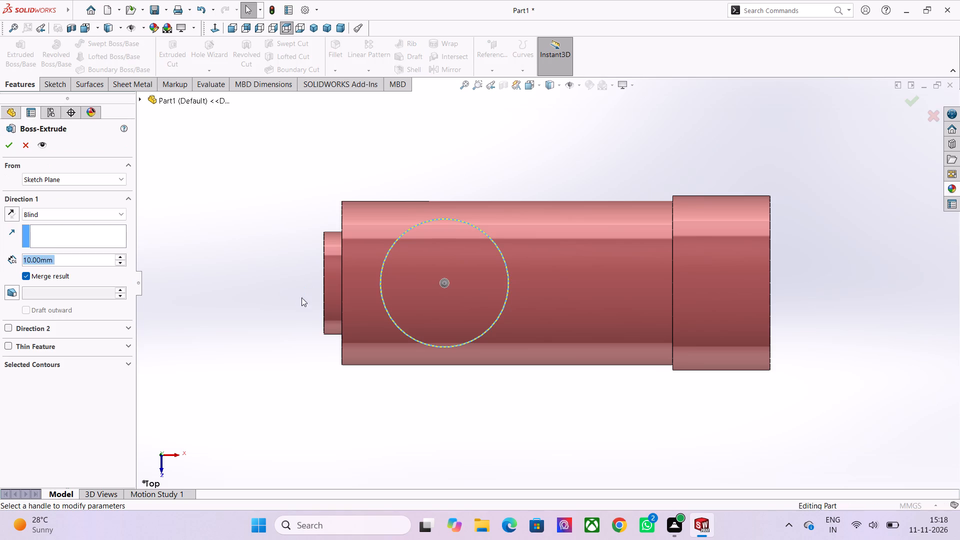
middle_drag(296, 270, 302, 106)
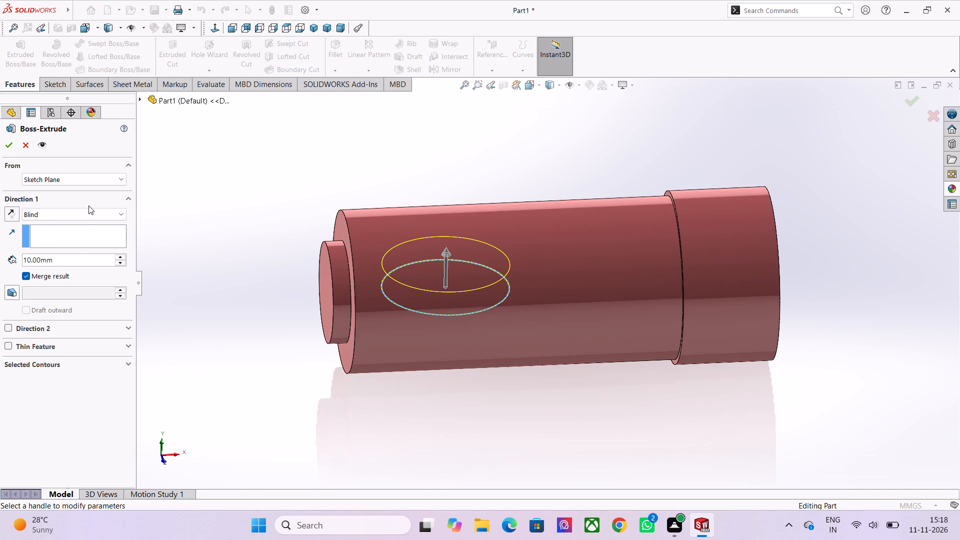
triple_click(119, 254)
click(119, 254)
click(119, 254)
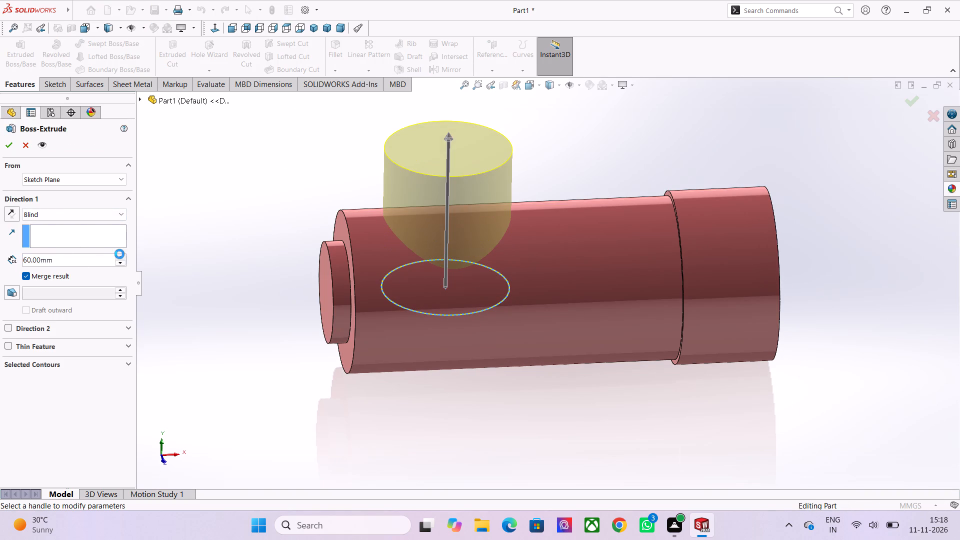
click(8, 146)
click(311, 149)
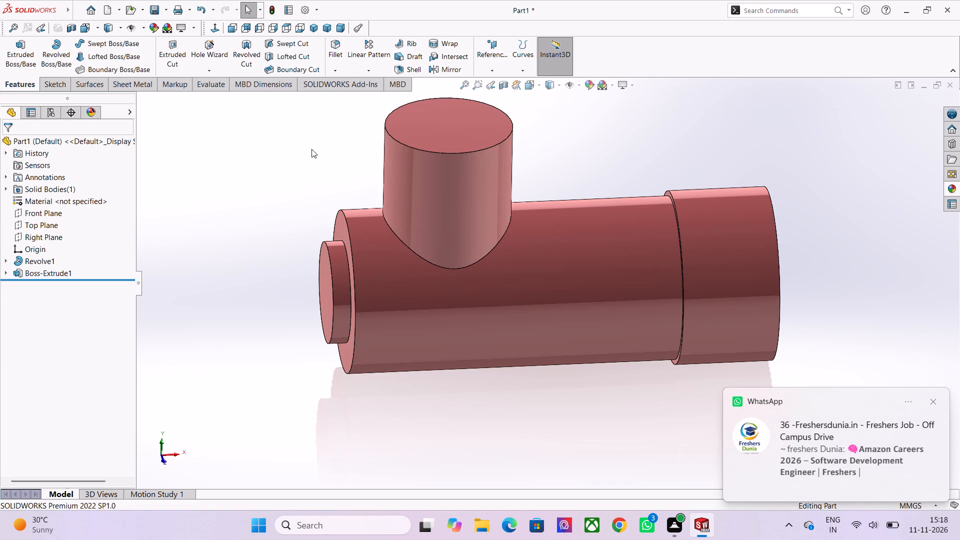
Start a sketch on the vertical boss's top face and draw a 32 mm radius circle centred on the origin.
middle_drag(309, 153, 313, 255)
scroll(313, 249, down, 3)
middle_drag(318, 243, 359, 284)
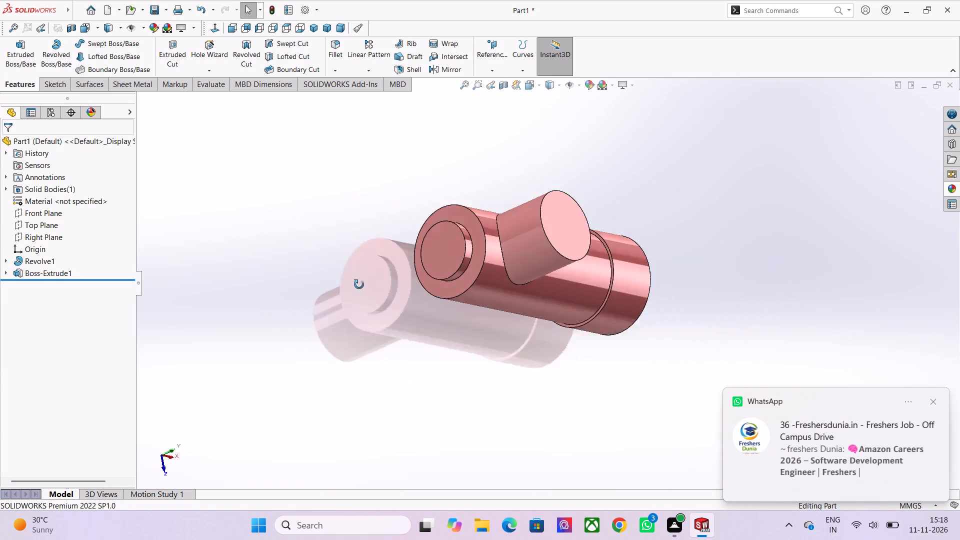
middle_drag(359, 284, 301, 347)
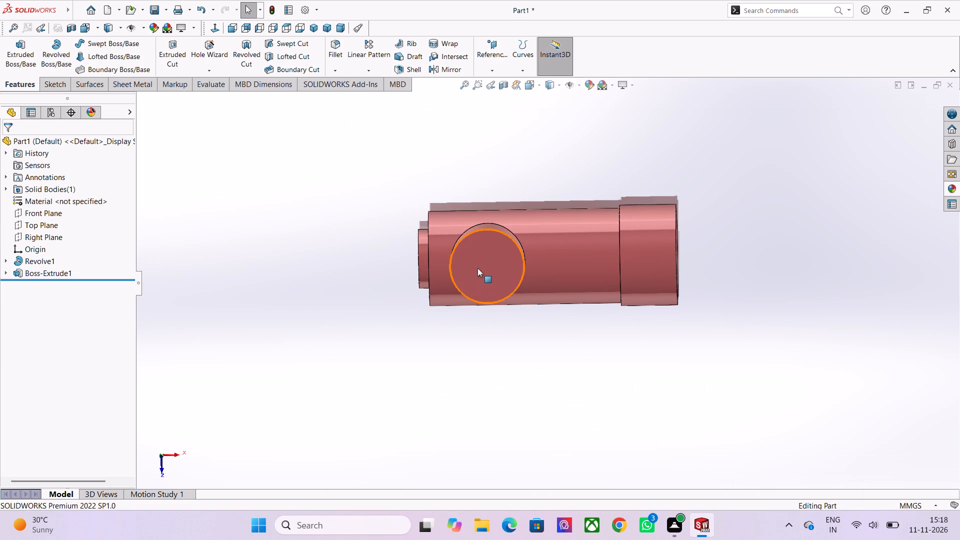
click(477, 268)
click(516, 239)
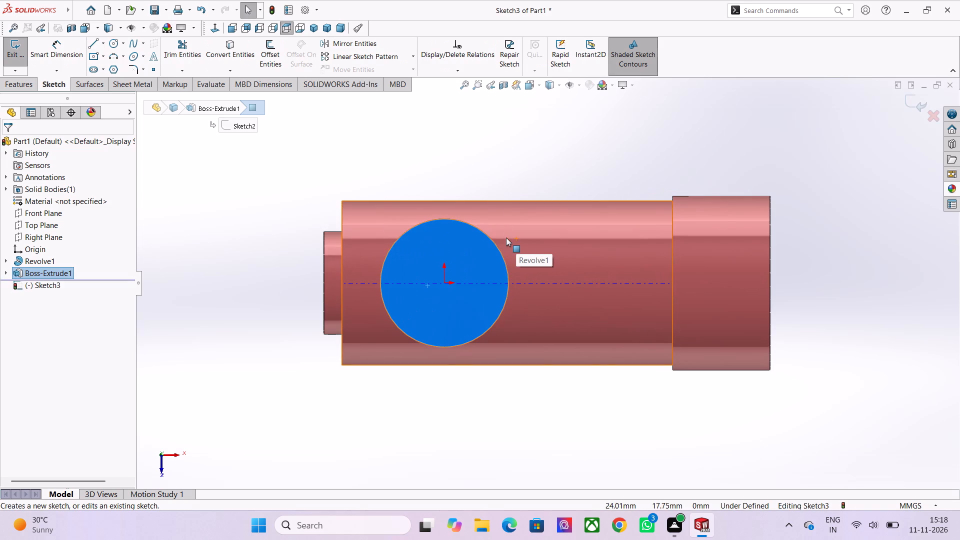
click(116, 42)
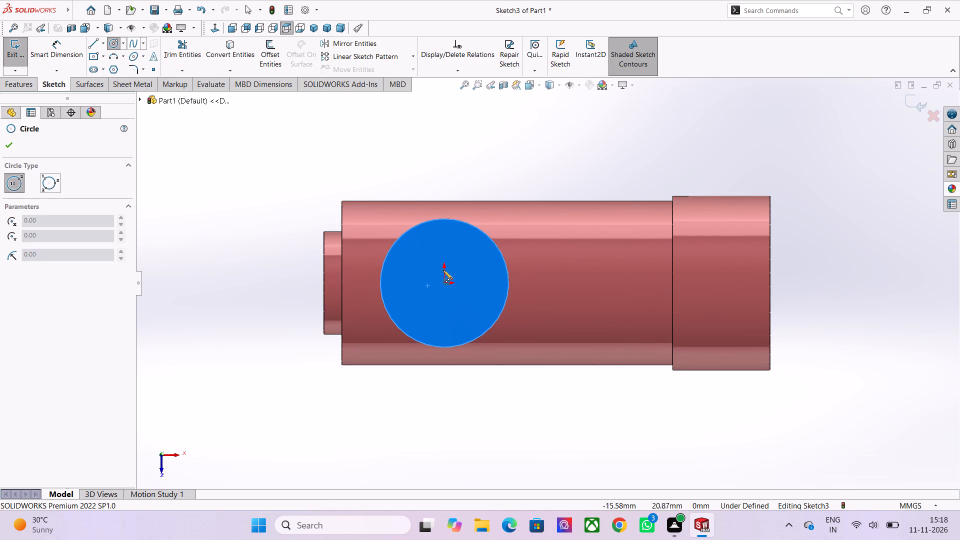
click(444, 284)
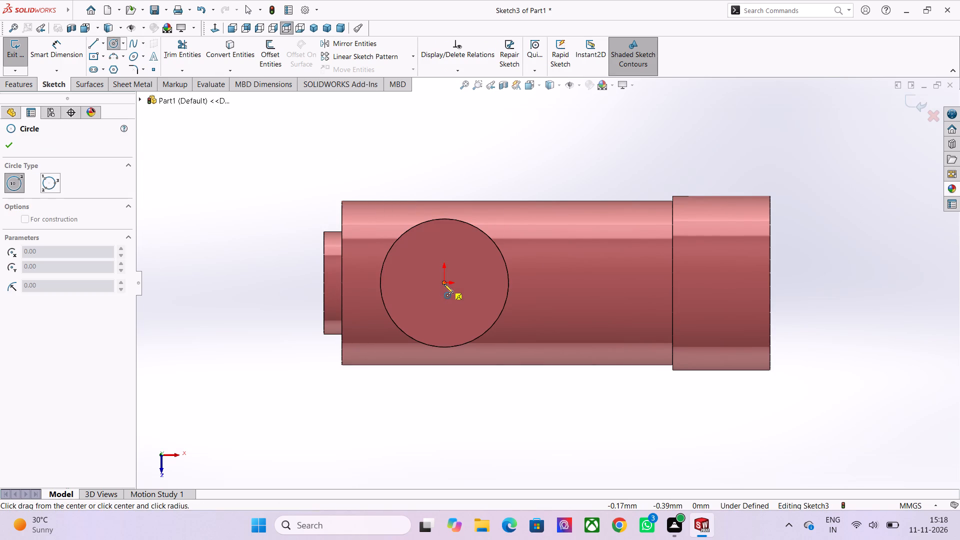
click(456, 200)
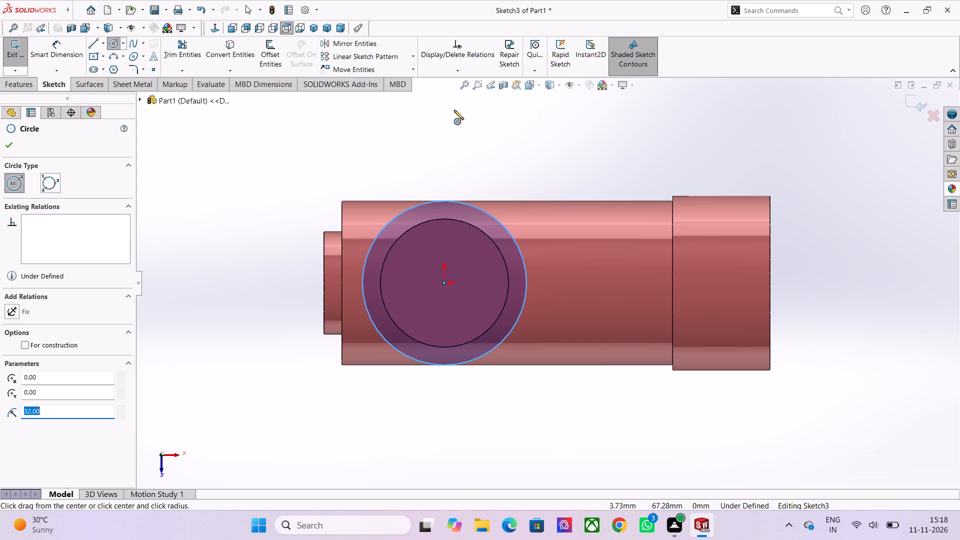
Draw a small circle of about 11 mm radius, centred about 80 mm vertically above the origin in the sketch.
scroll(454, 109, down, 2)
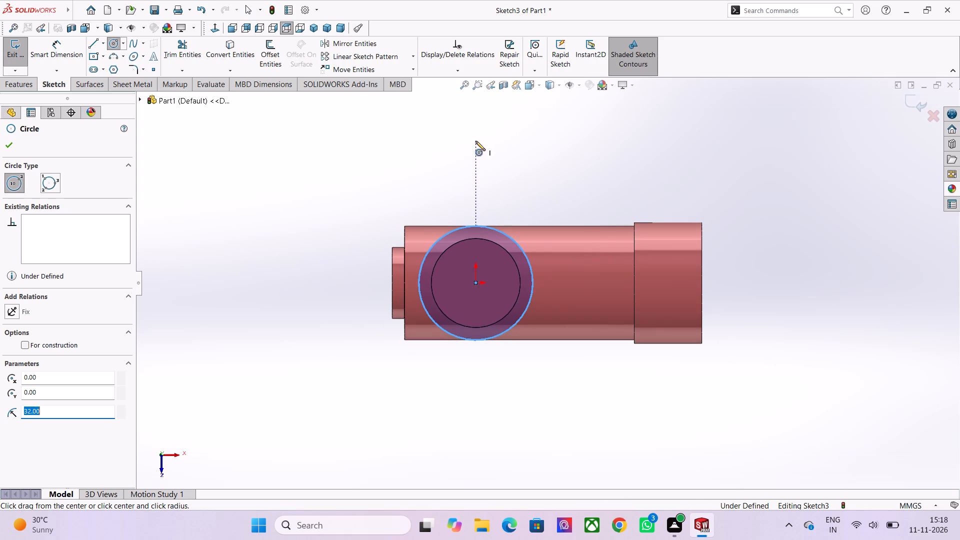
click(475, 141)
click(478, 161)
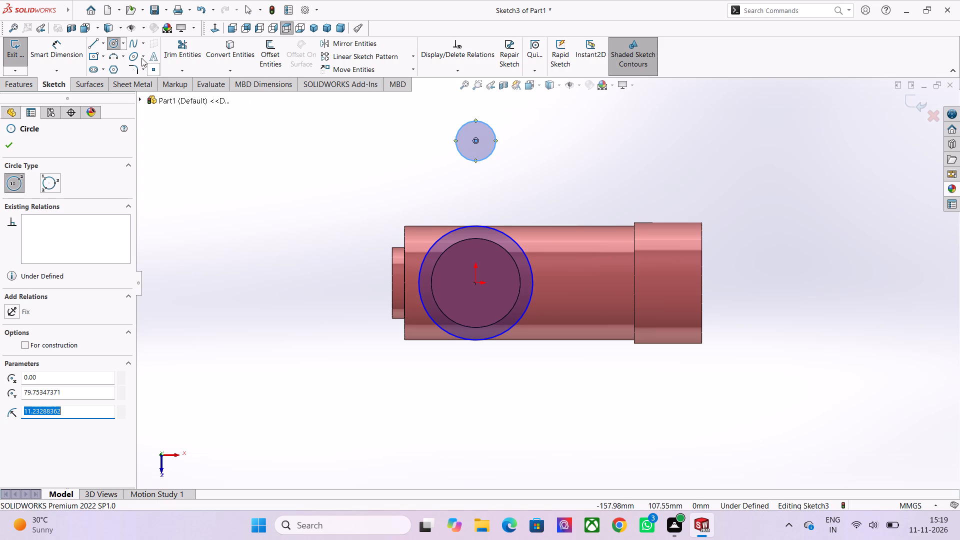
Draw a vertical centerline from the small circle's centre to the origin and a horizontal one about 57 mm long from the origin.
click(104, 41)
click(115, 70)
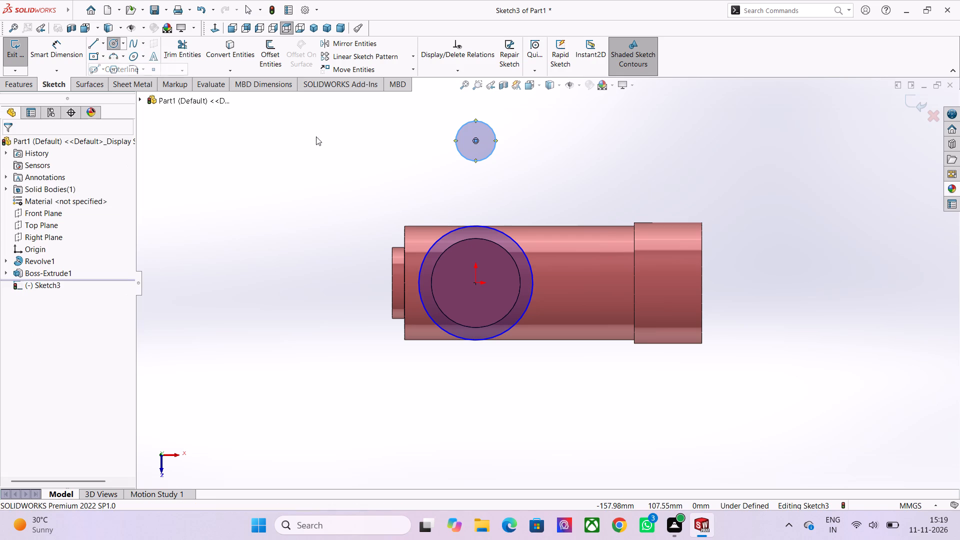
click(475, 140)
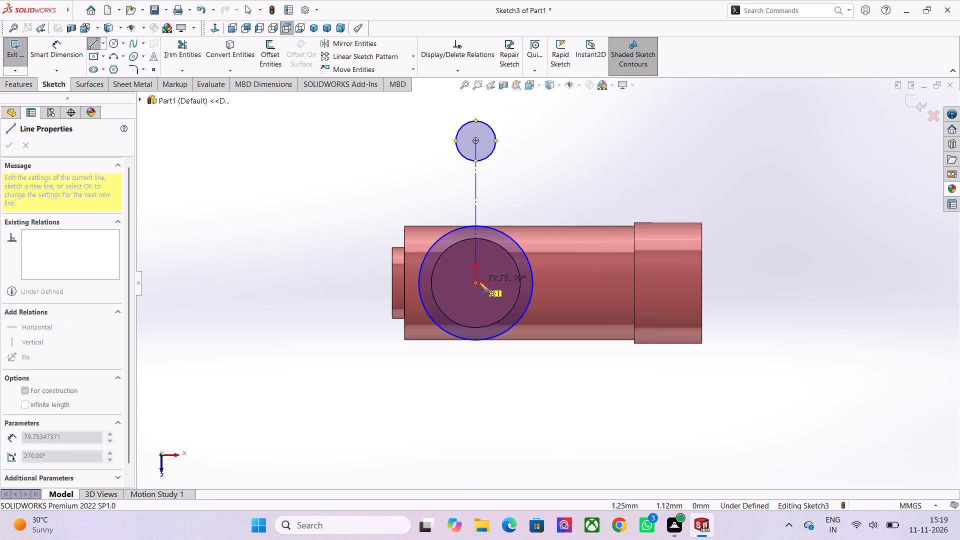
click(475, 282)
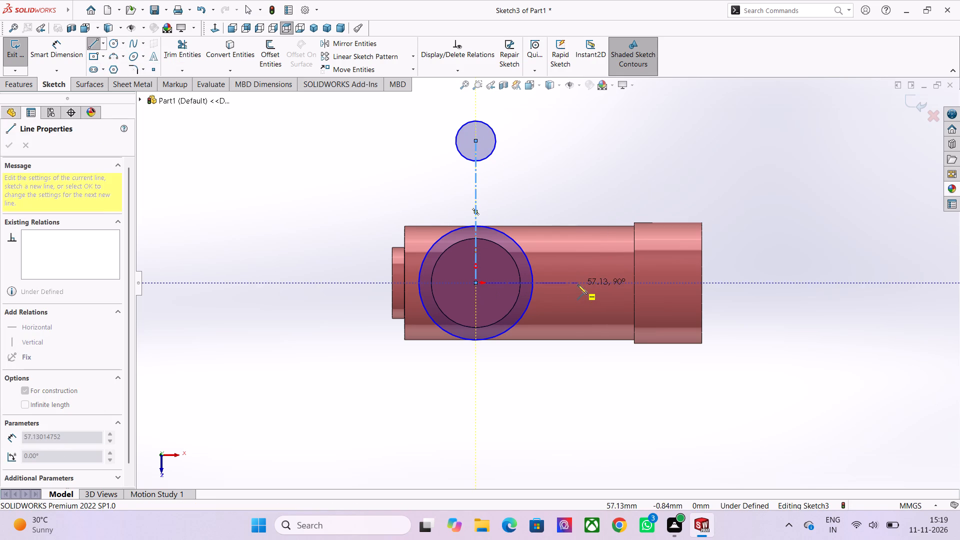
click(577, 284)
key(grave)
key(grave)
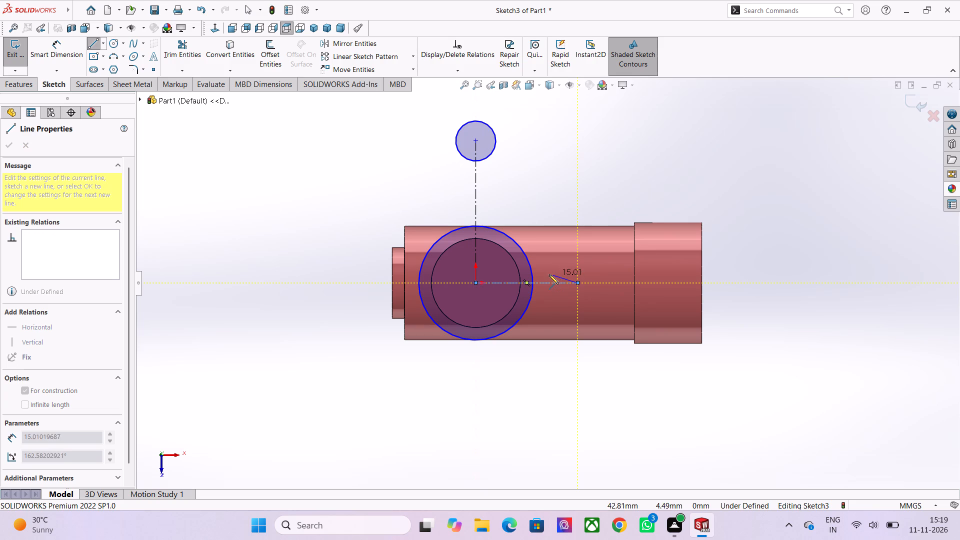
key(Escape)
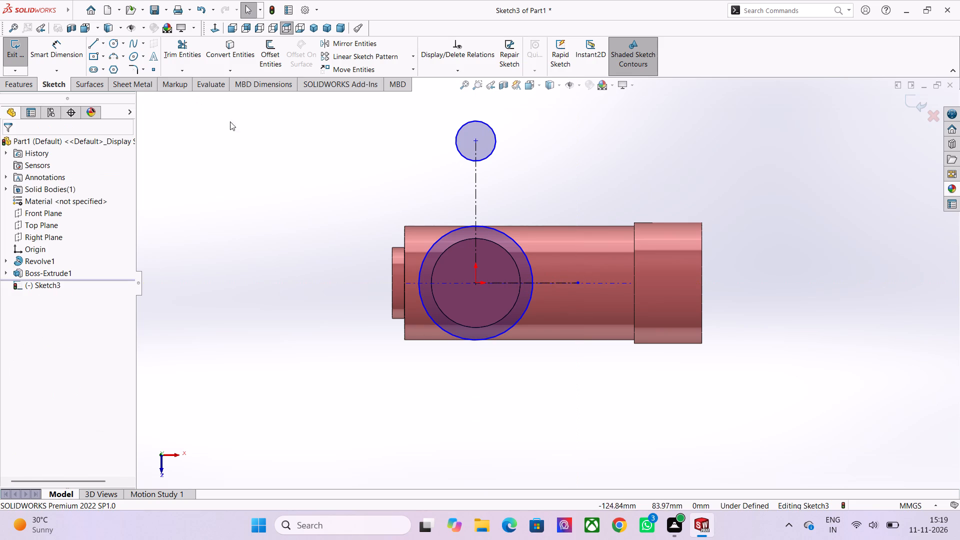
Draw a line about 74 mm long from the small circle's left quadrant point, ending tangent to the large circle.
click(92, 44)
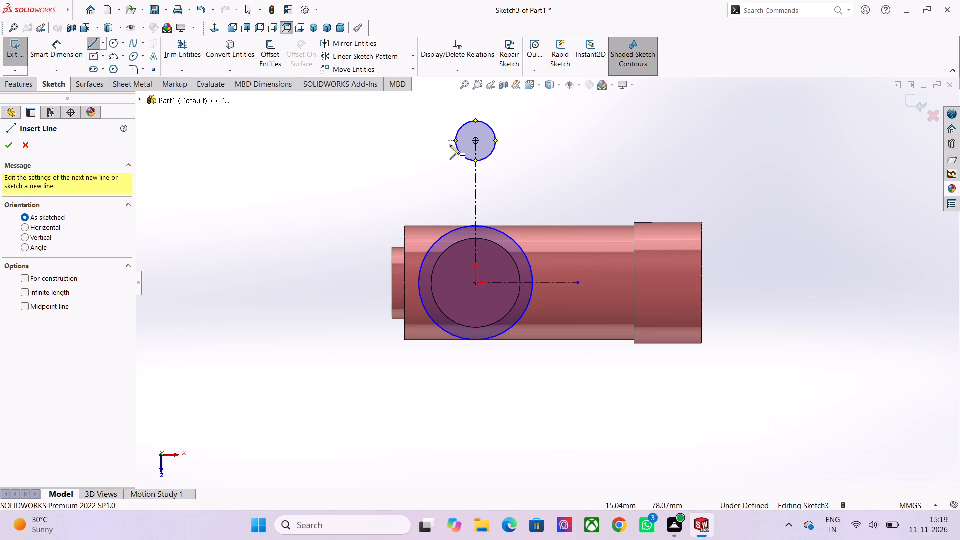
click(454, 139)
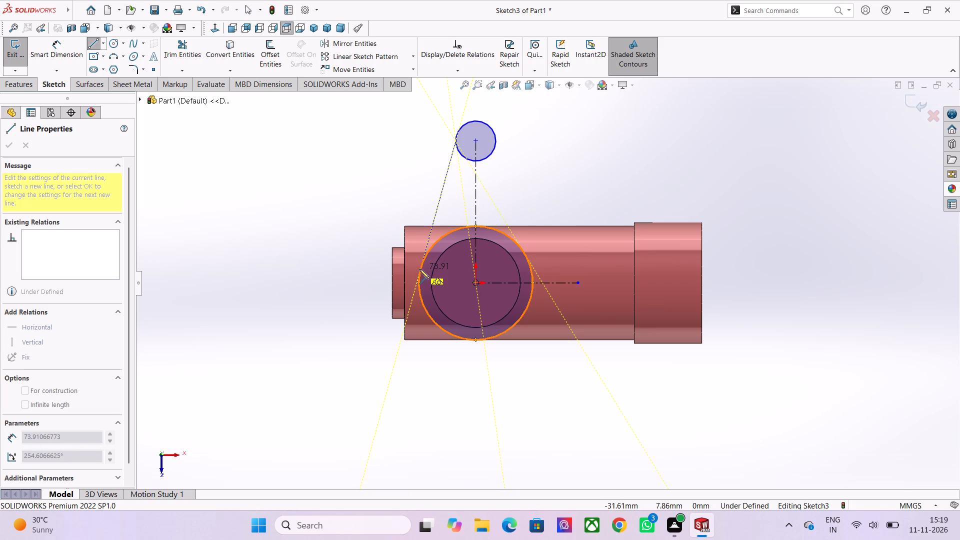
click(420, 268)
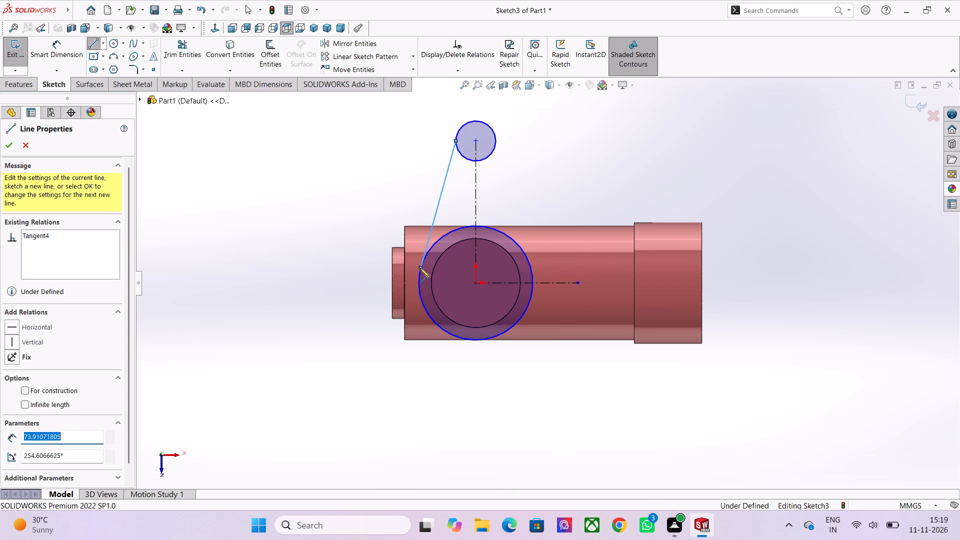
key(Escape)
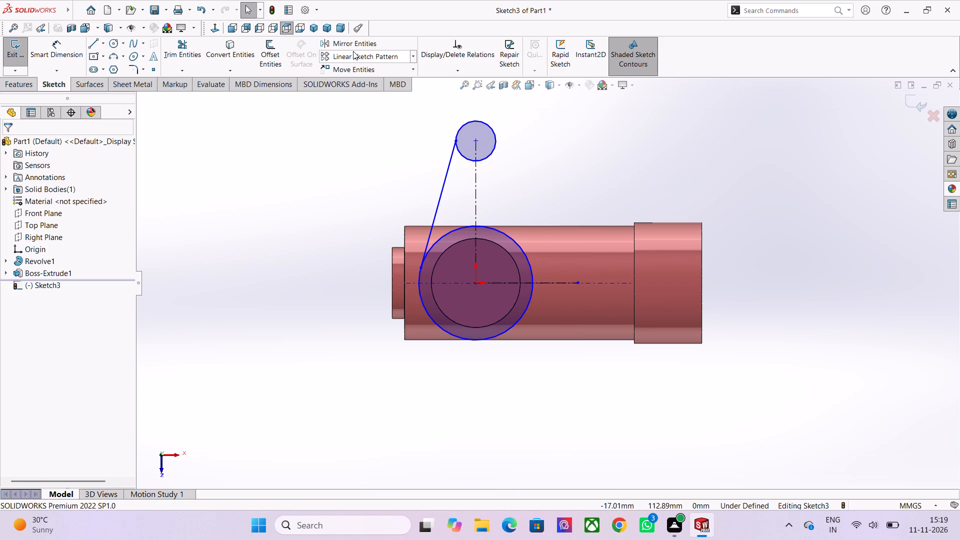
Mirror the slanted tangent line about the vertical centerline, keeping the original.
click(351, 45)
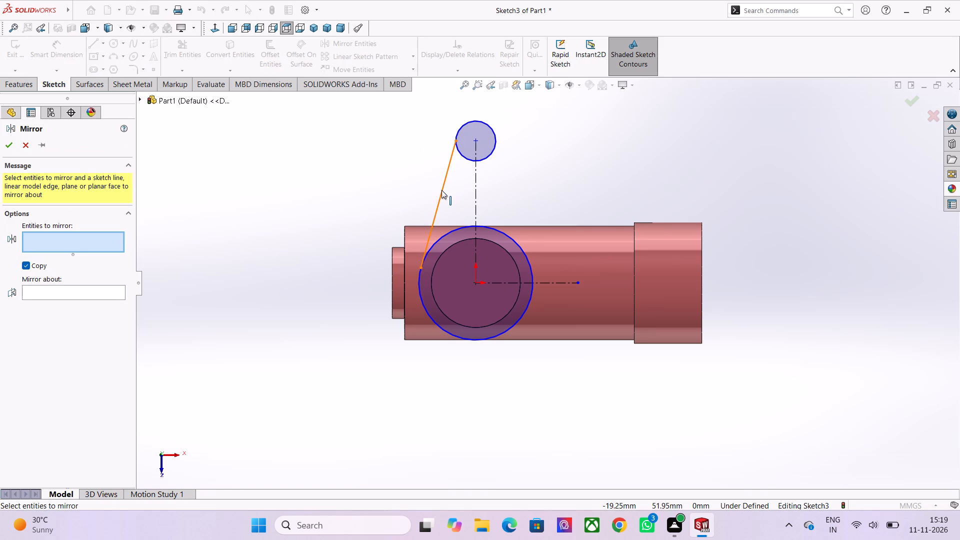
click(441, 190)
click(62, 293)
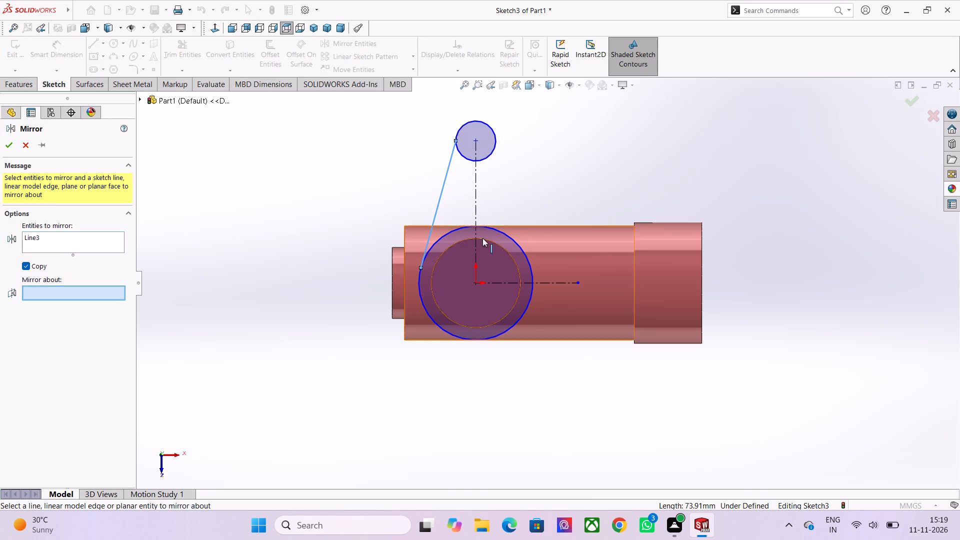
click(473, 187)
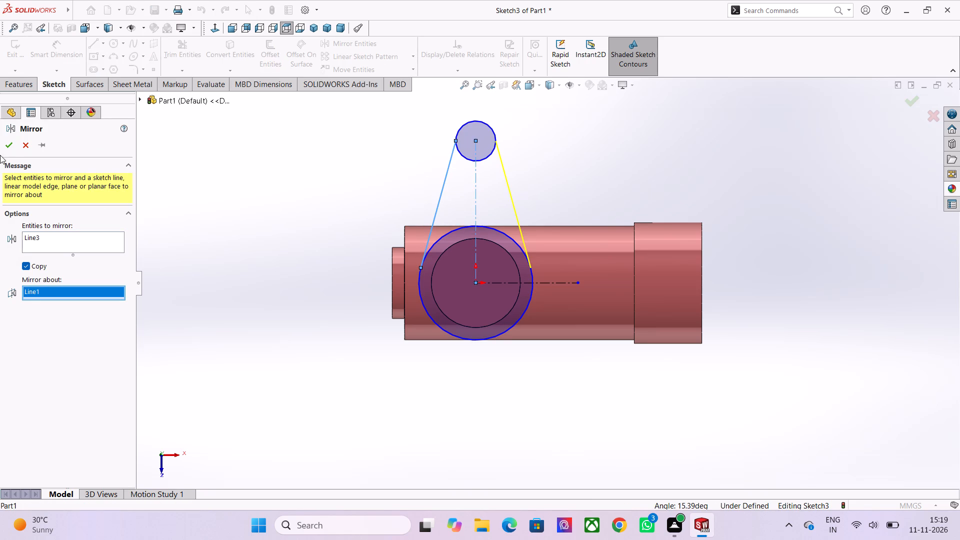
click(8, 148)
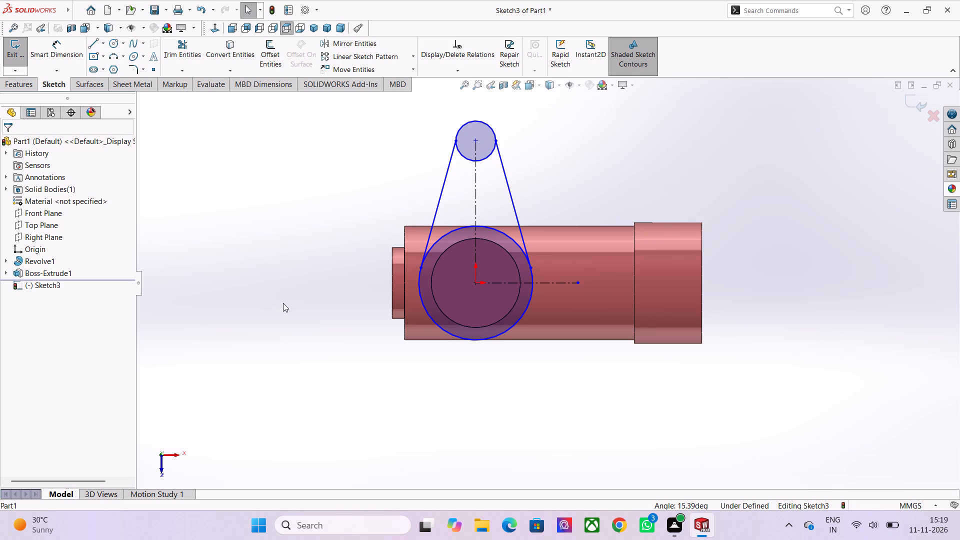
Mirror the small circle, both slanted tangent lines and the vertical centerline about the horizontal centerline, keeping the originals.
scroll(437, 311, down, 1)
scroll(470, 239, up, 1)
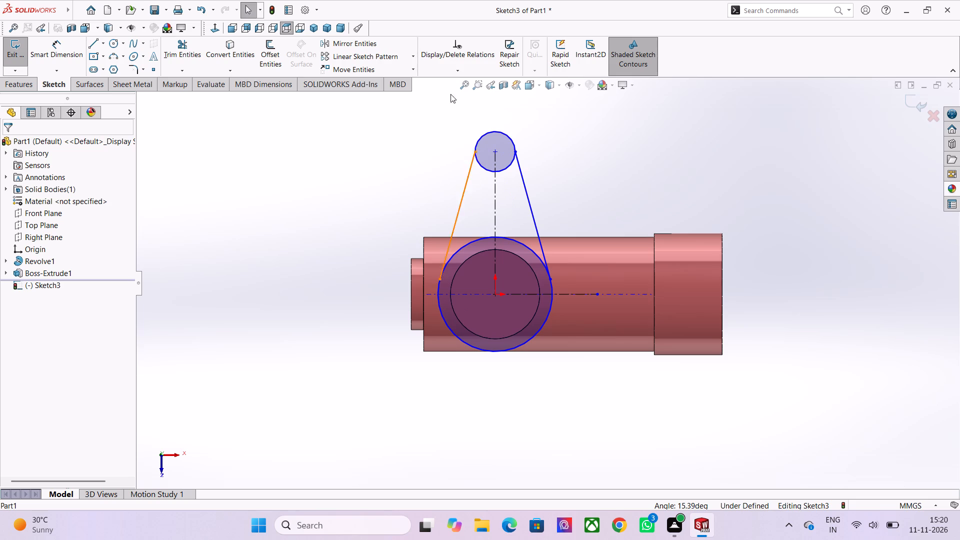
click(371, 44)
drag(550, 125, 431, 203)
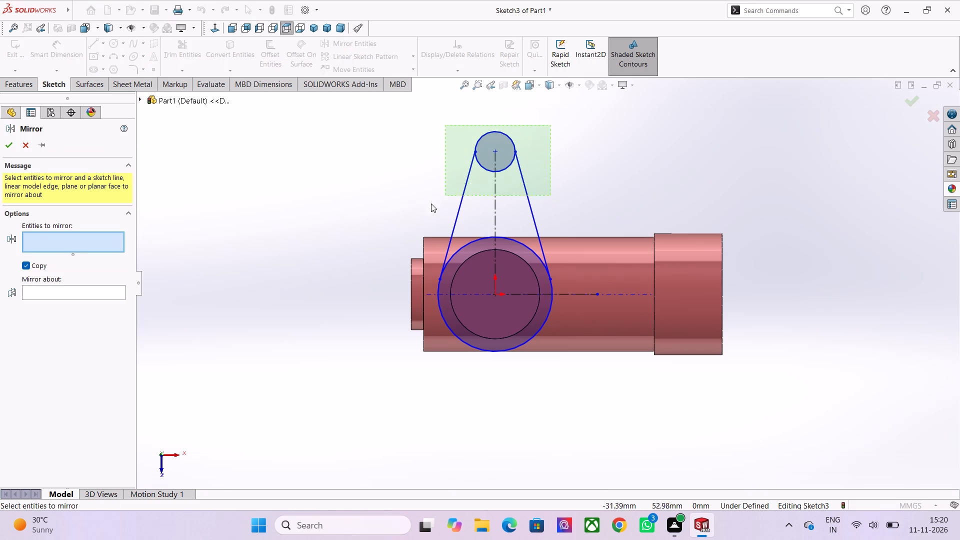
drag(431, 203, 424, 205)
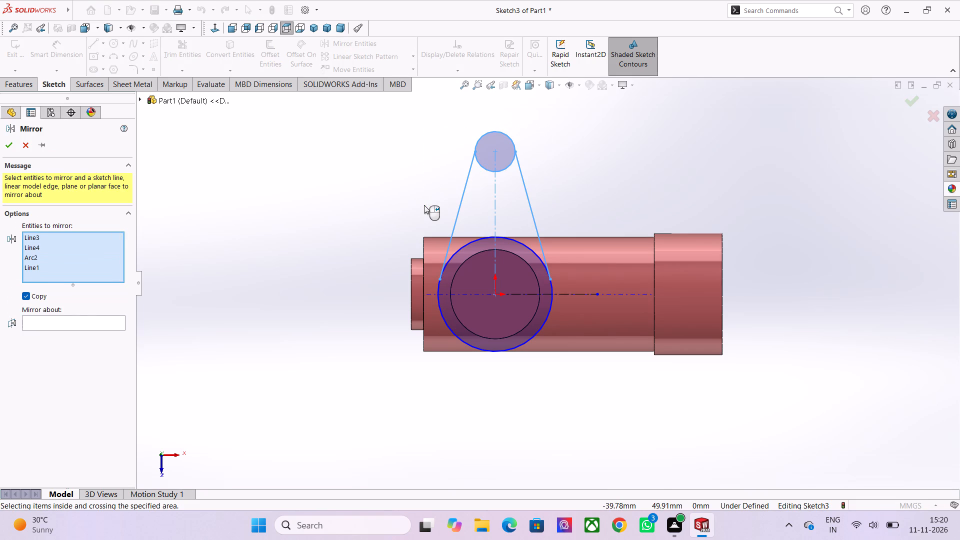
click(55, 320)
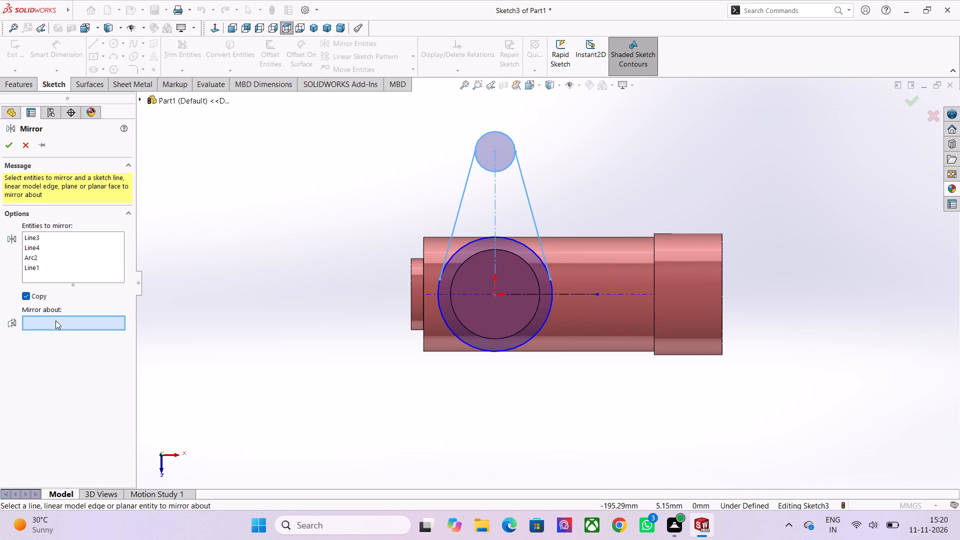
click(569, 292)
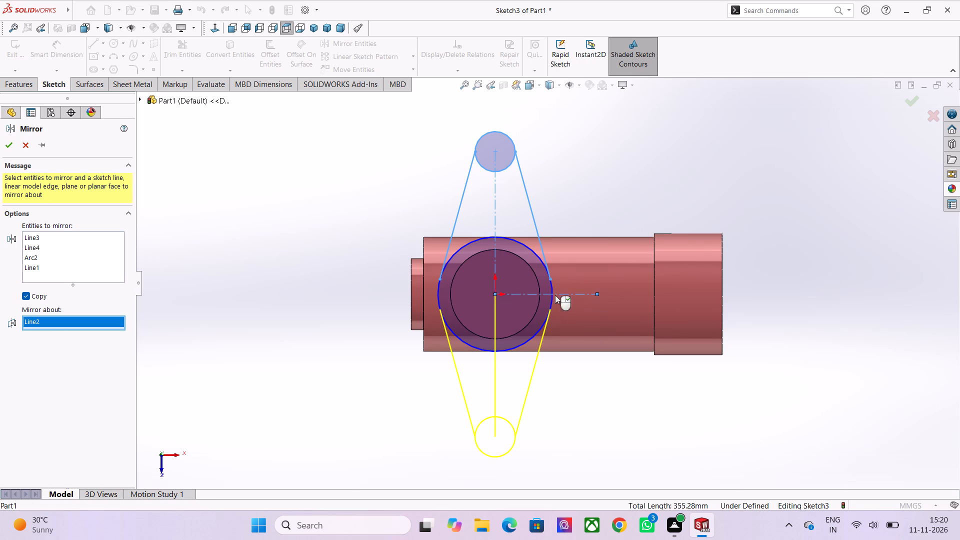
click(7, 146)
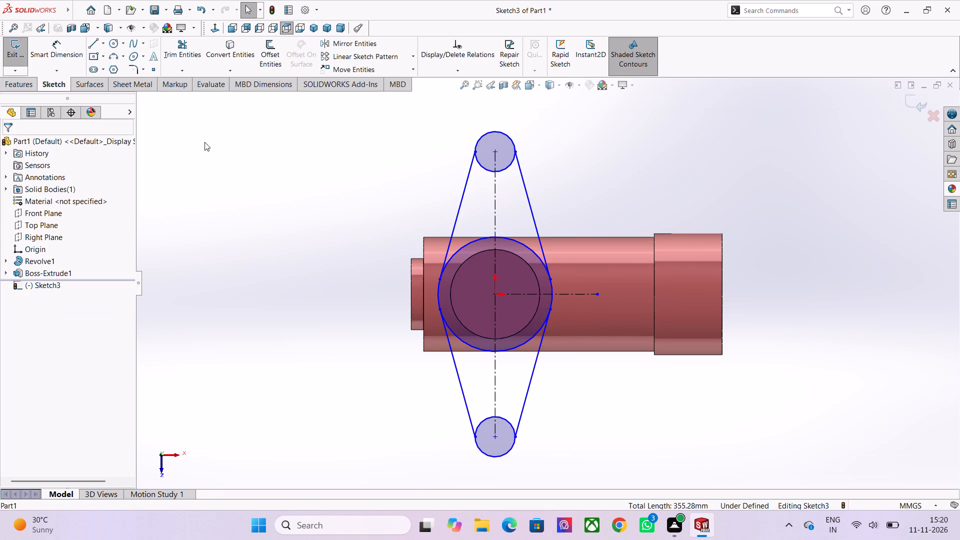
Dimension the large circle centred on the origin with a diameter of 68 mm.
click(53, 47)
click(456, 249)
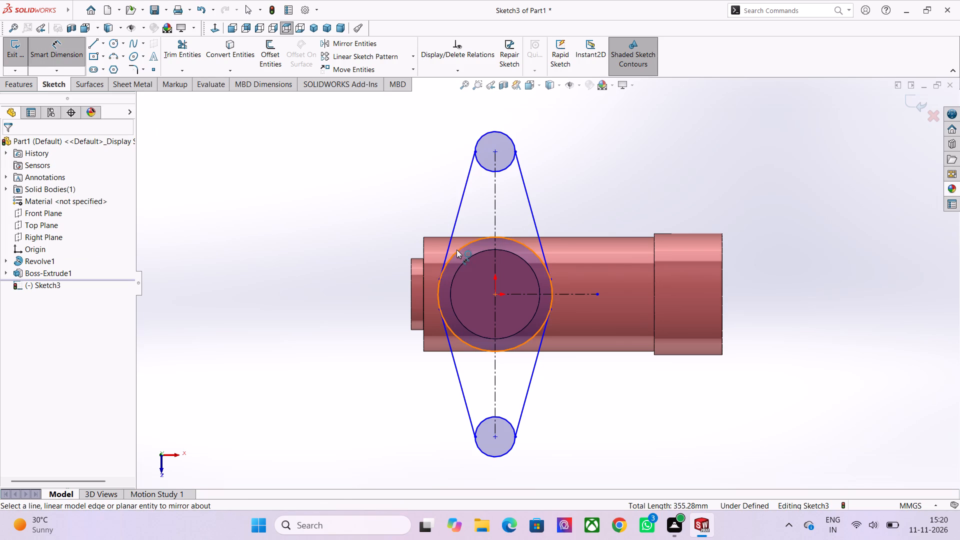
click(394, 195)
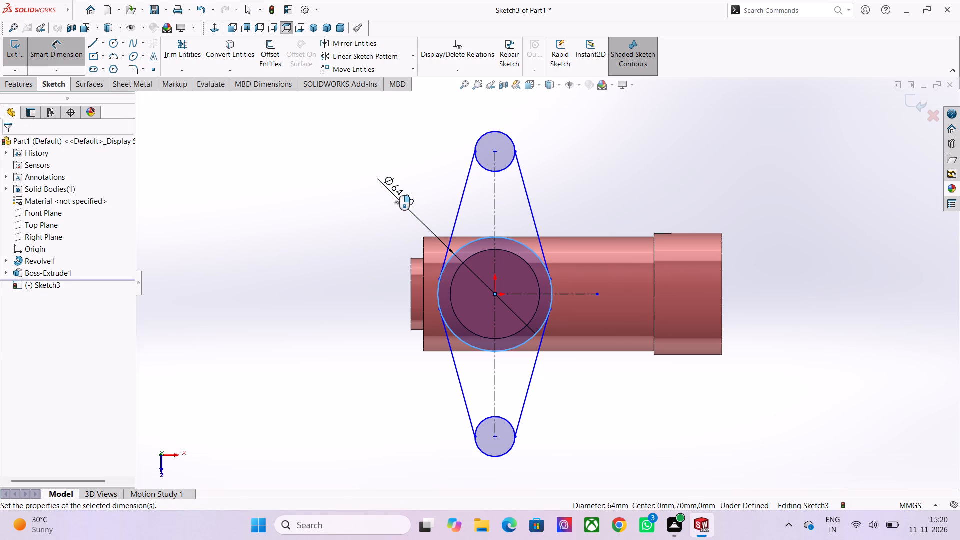
text(68)
key(Return)
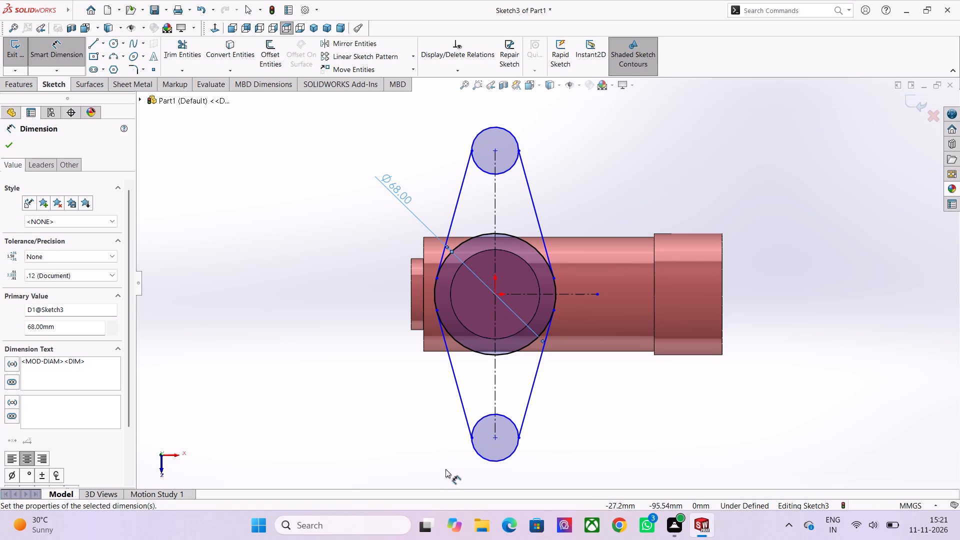
Dimension the upper small circle with a diameter of 30 mm.
scroll(454, 267, up, 2)
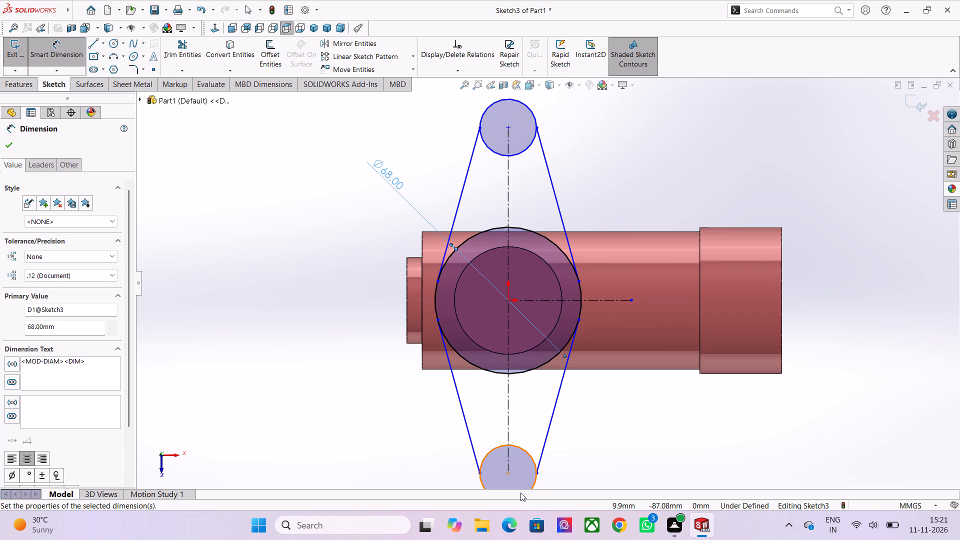
scroll(511, 166, down, 2)
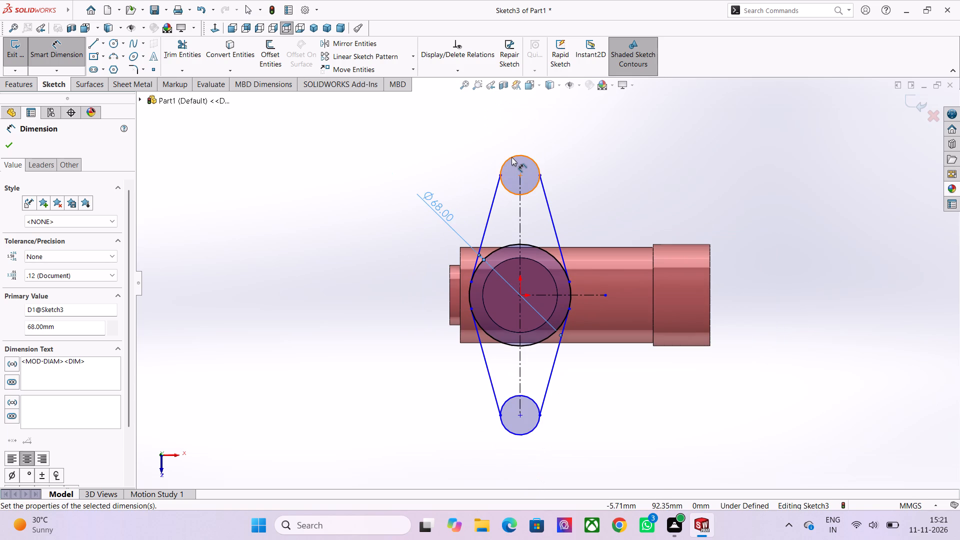
click(511, 157)
click(519, 132)
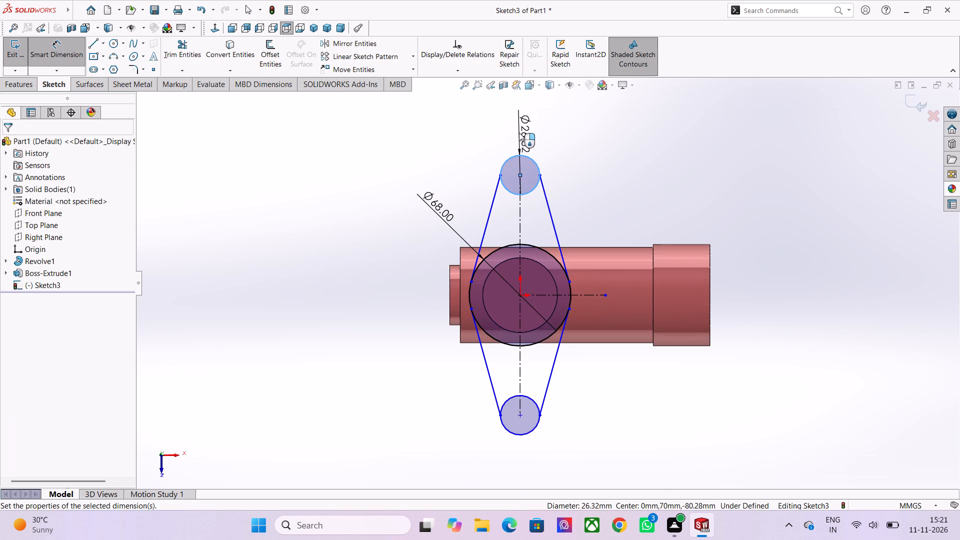
text(30)
key(Return)
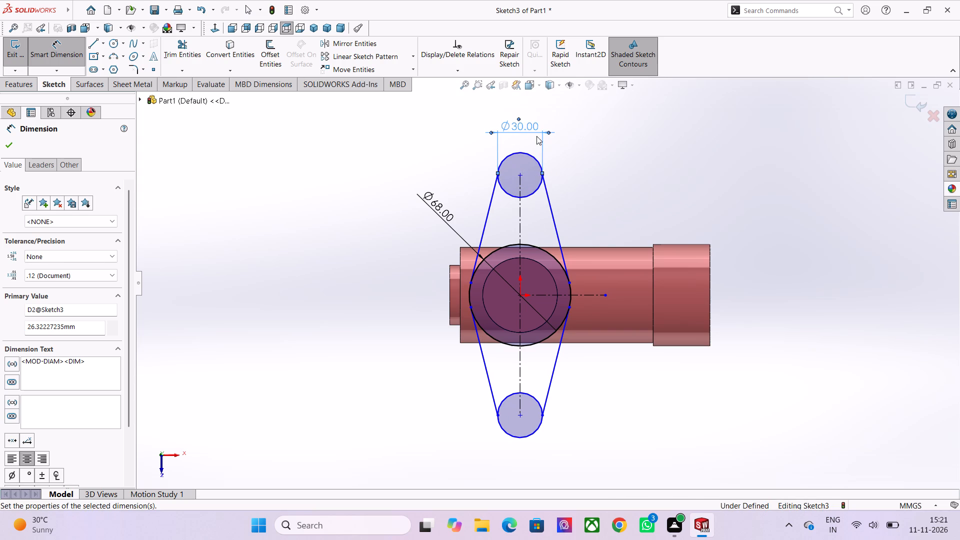
Dimension the vertical distance between the two small circles' centres as 92 mm.
click(521, 175)
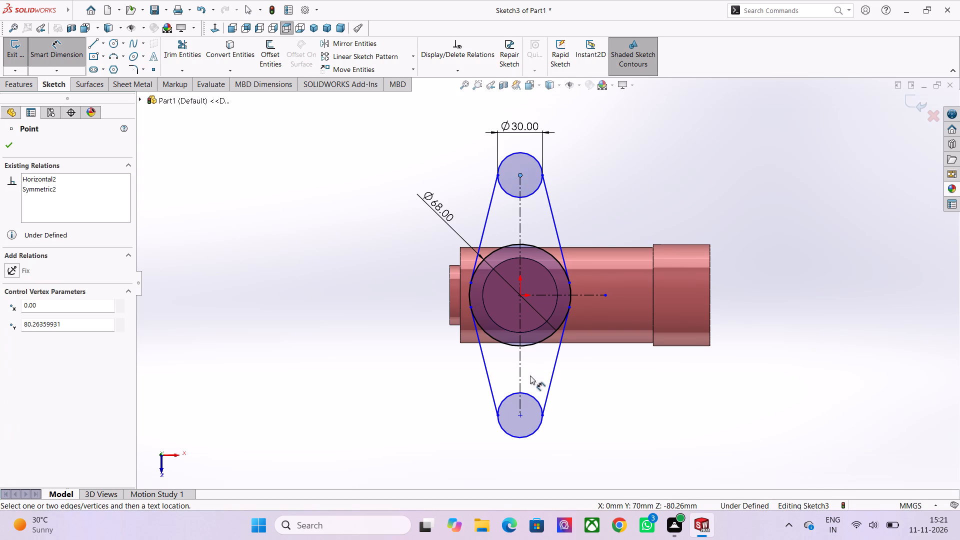
click(519, 414)
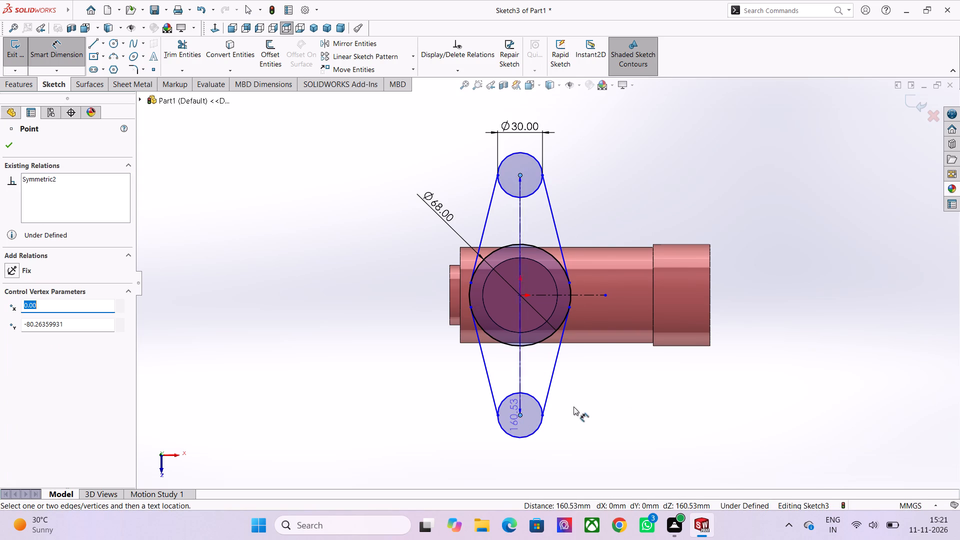
click(798, 386)
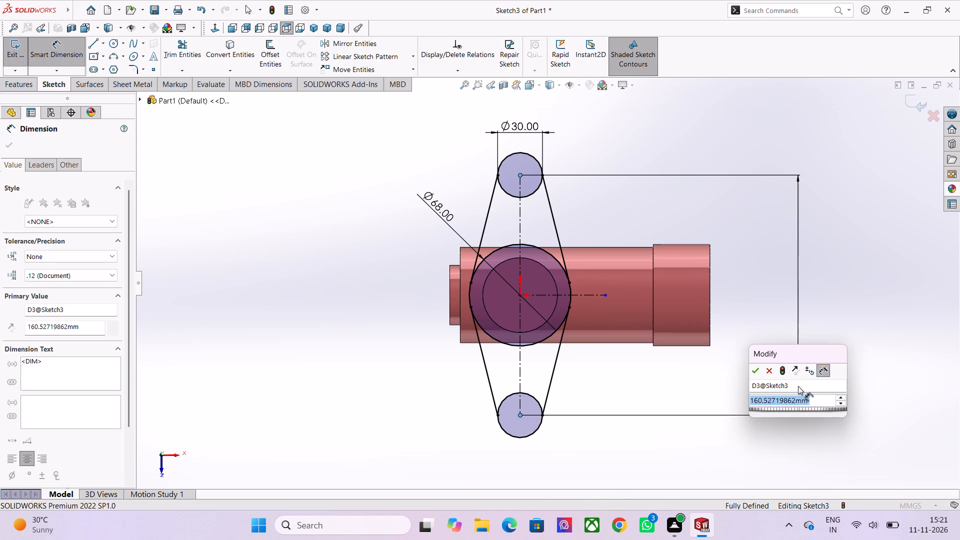
text(92)
key(Return)
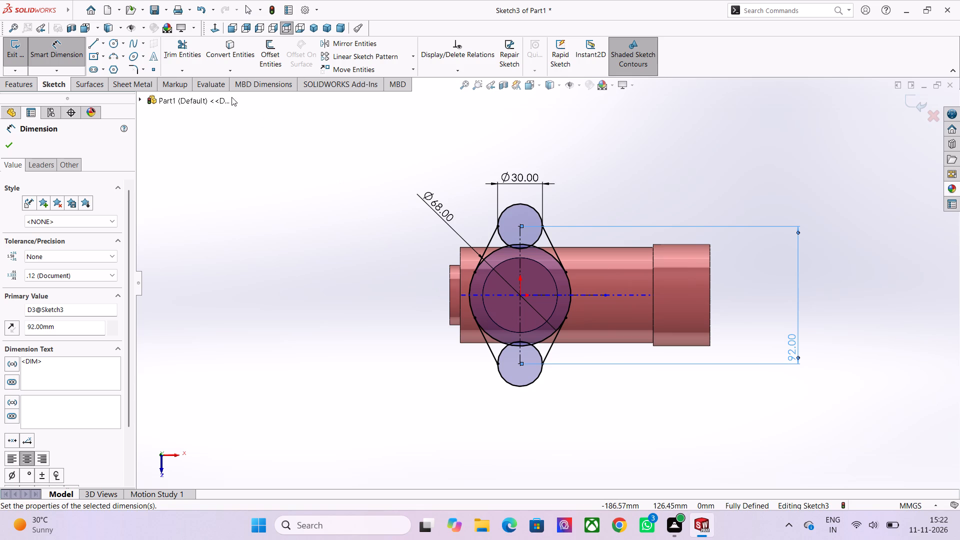
Trim the large circle's upper arc between the tangent lines, with trimmed entities kept as construction geometry.
click(184, 52)
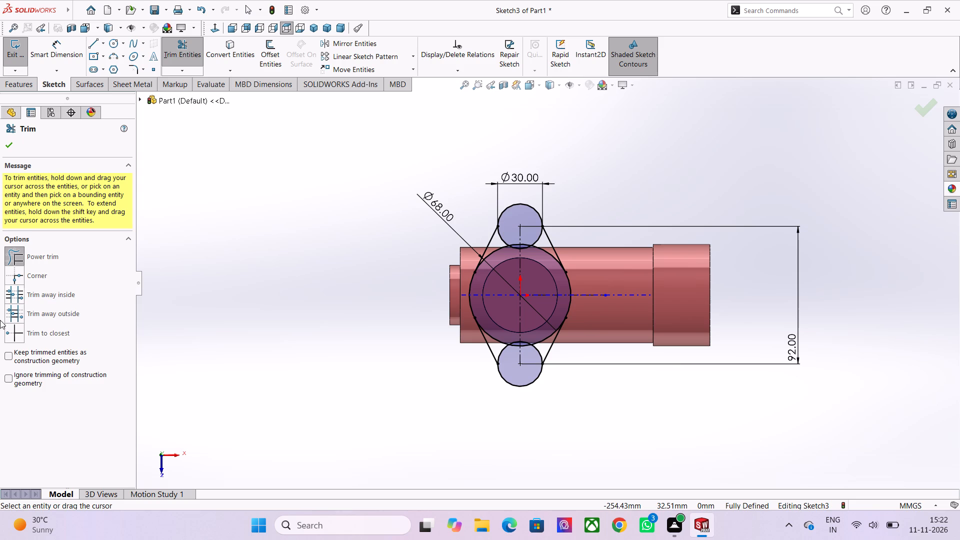
click(33, 353)
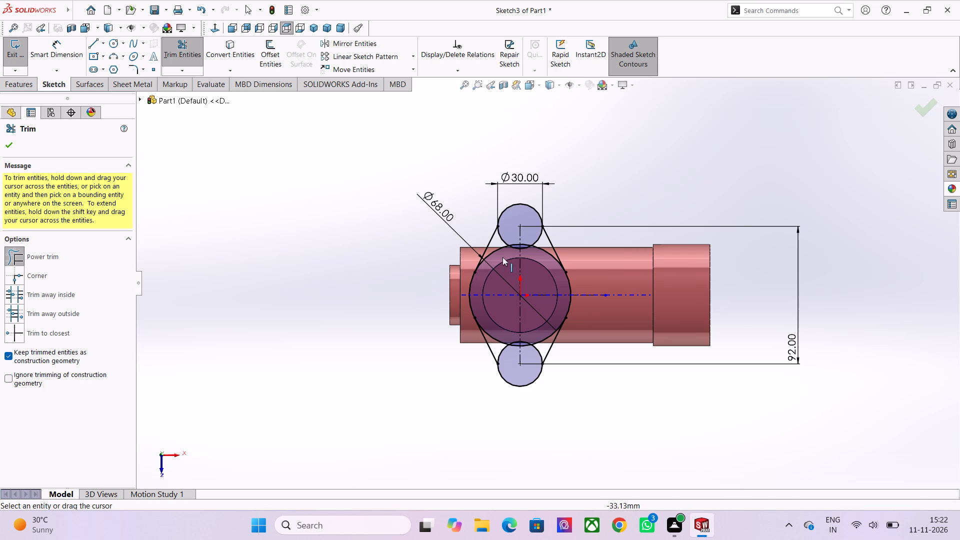
scroll(502, 253, up, 4)
drag(502, 222, 503, 270)
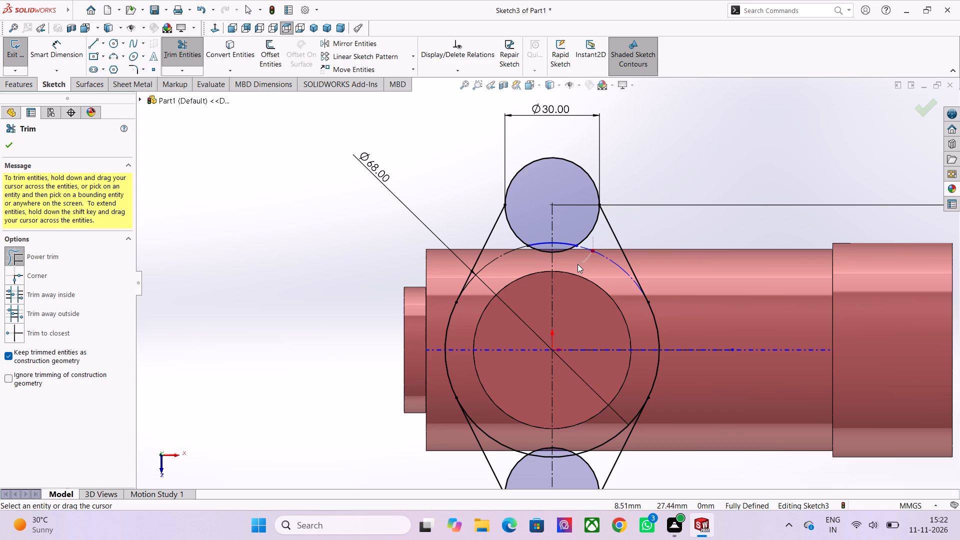
drag(551, 217, 549, 261)
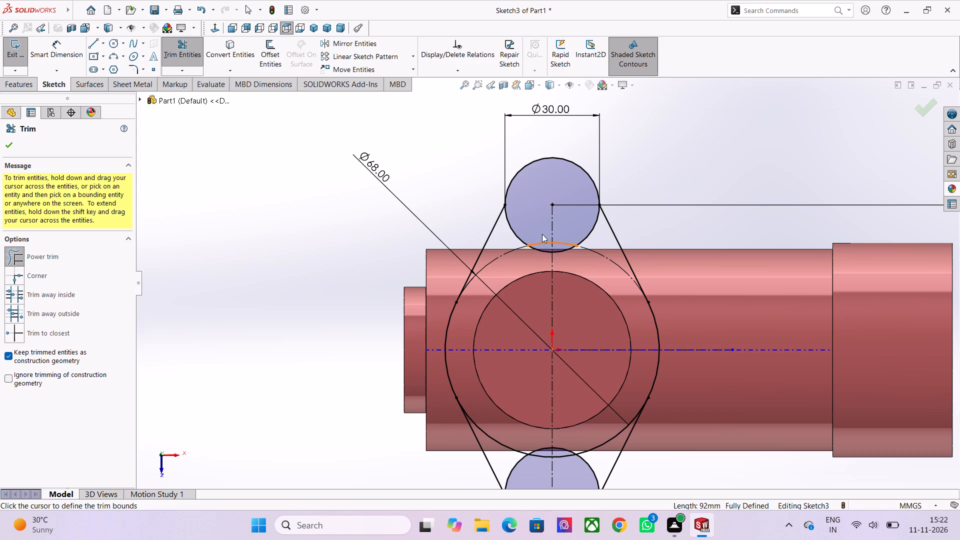
drag(542, 234, 551, 247)
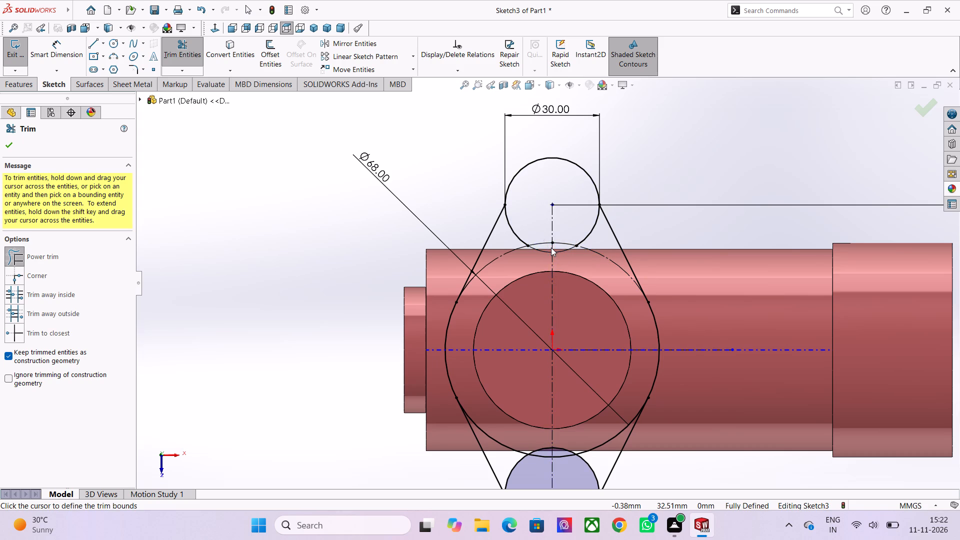
Trim the large circle's lower arc between the tangent lines and part of the lower small circle's inner arc to construction geometry.
scroll(551, 262, down, 2)
scroll(543, 418, up, 3)
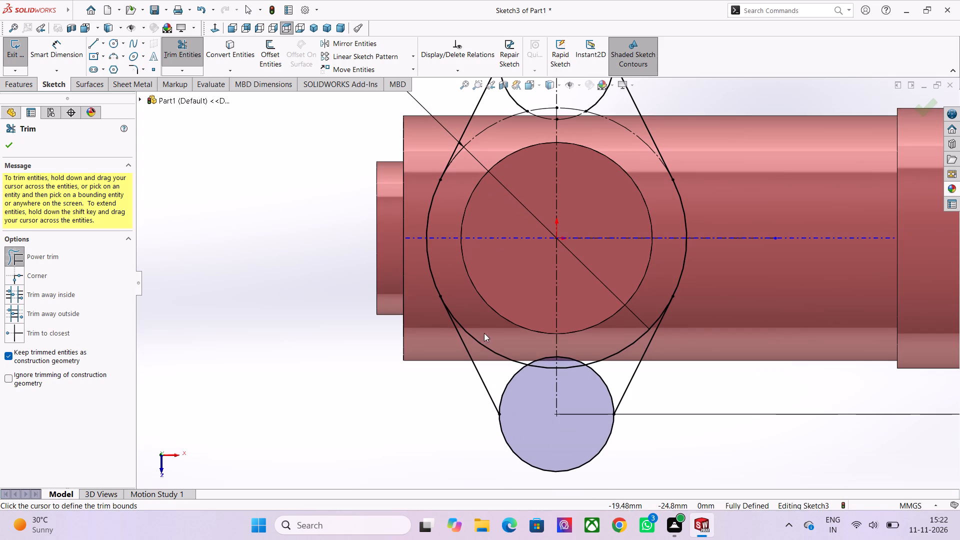
drag(494, 331, 614, 368)
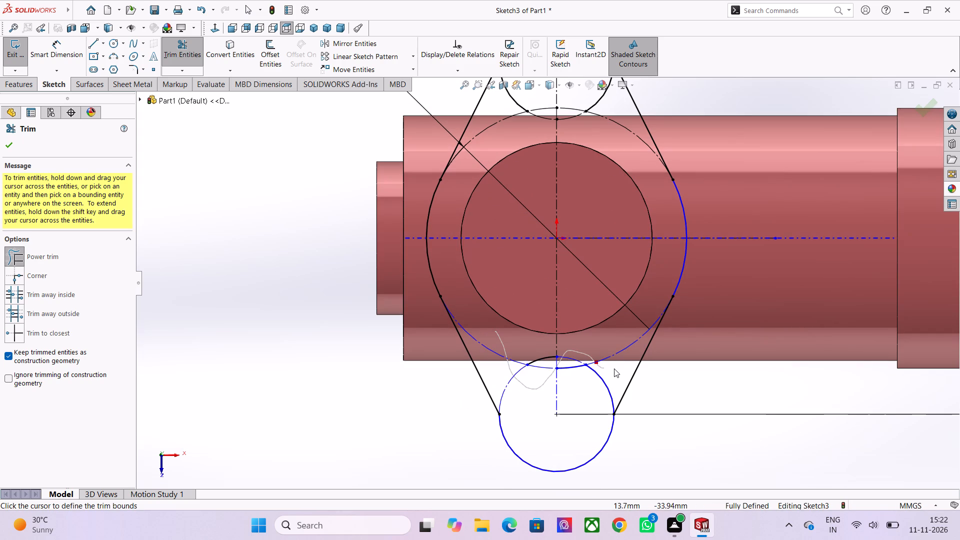
drag(614, 368, 619, 369)
drag(563, 355, 571, 372)
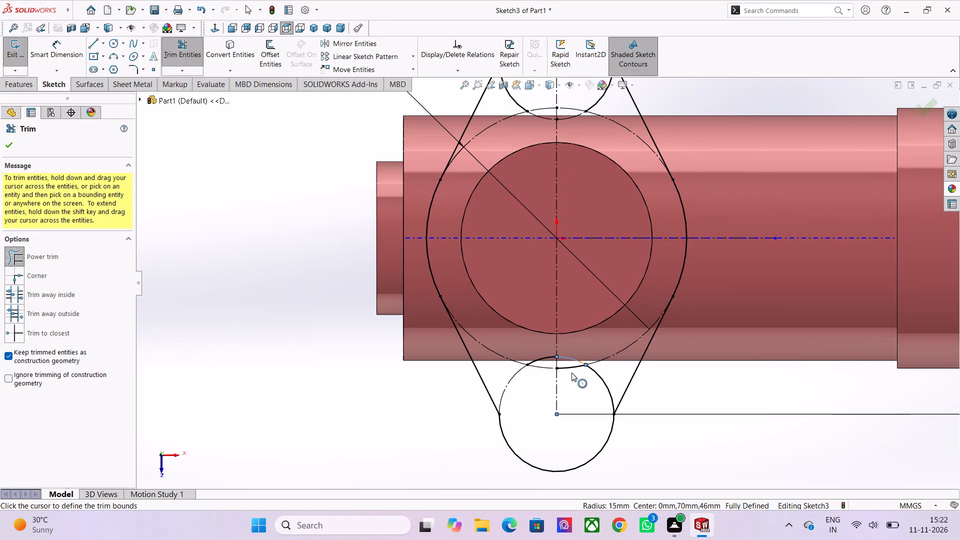
drag(571, 372, 572, 349)
drag(572, 349, 572, 379)
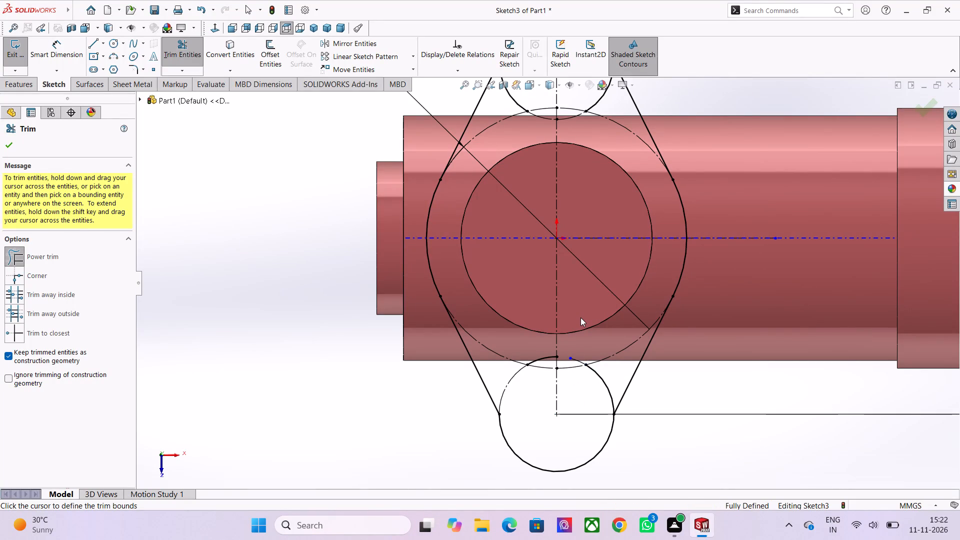
Trim the remaining inner arcs of both small circles to construction geometry, leaving one closed flange outline, and finish trimming.
scroll(580, 317, down, 1)
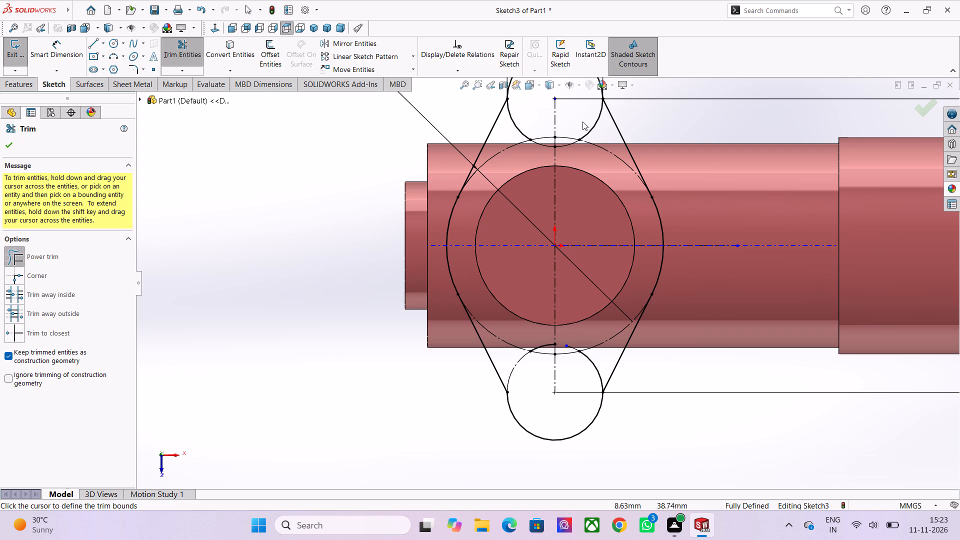
click(521, 111)
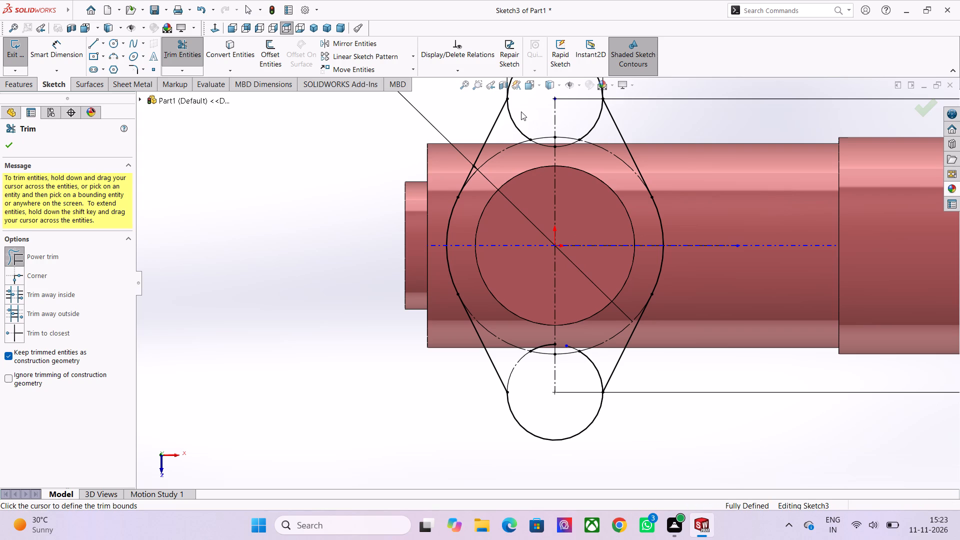
drag(522, 108, 583, 165)
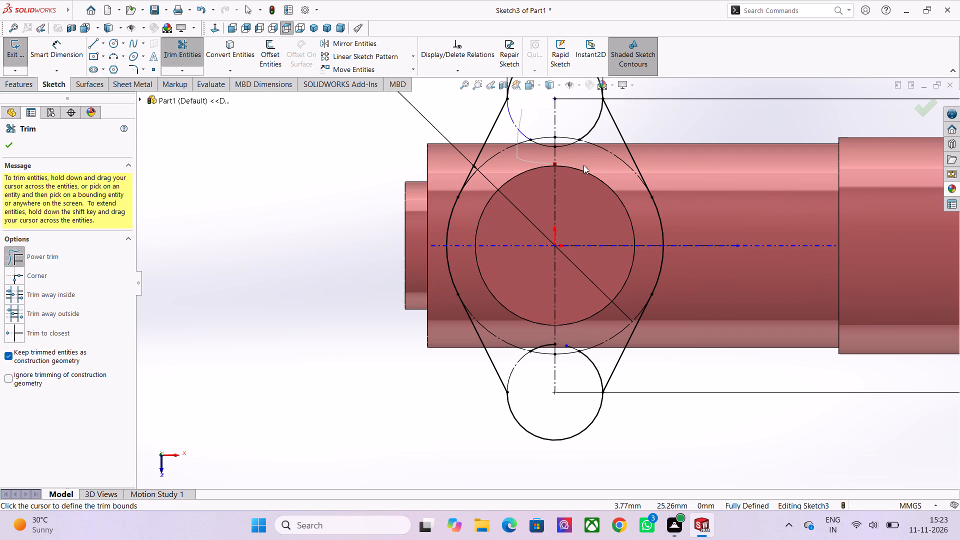
drag(583, 165, 590, 116)
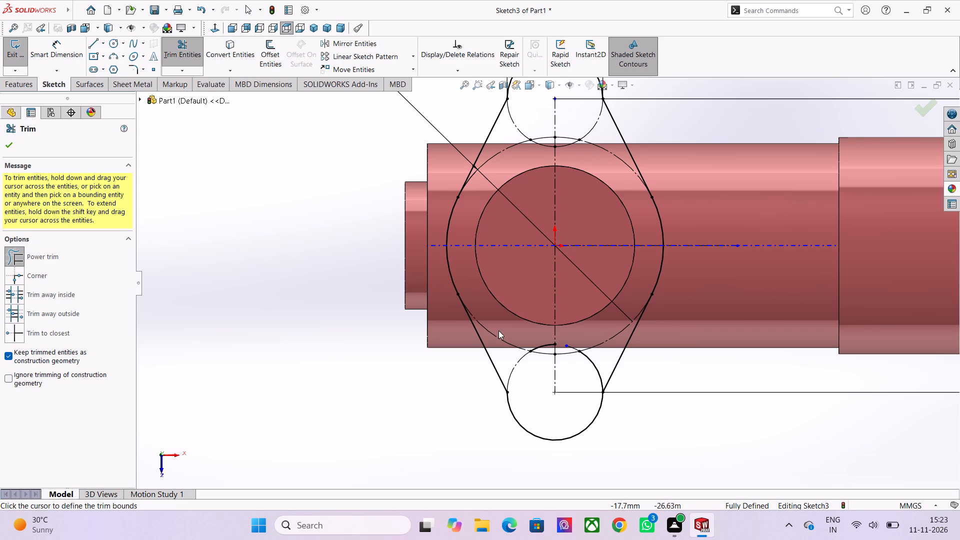
drag(522, 327, 555, 323)
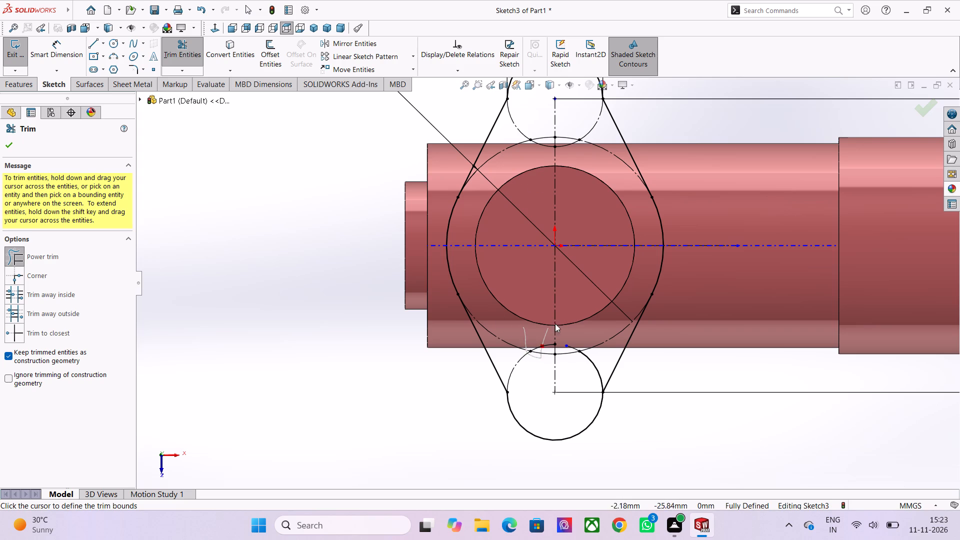
drag(555, 323, 613, 323)
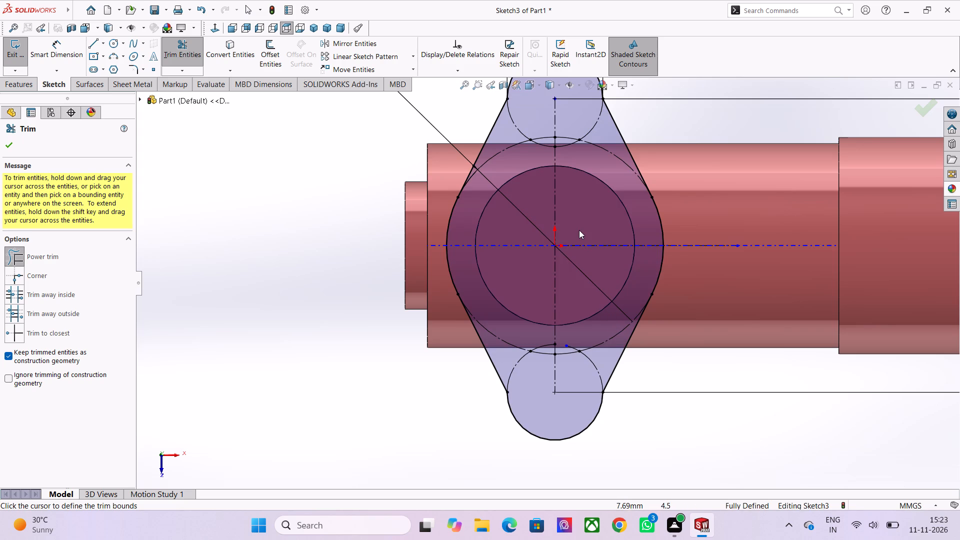
click(10, 146)
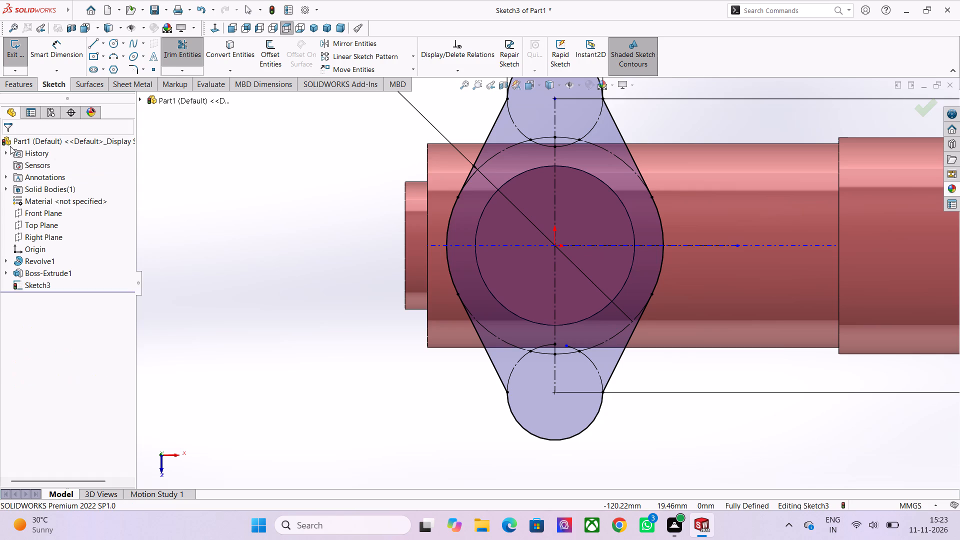
key(Escape)
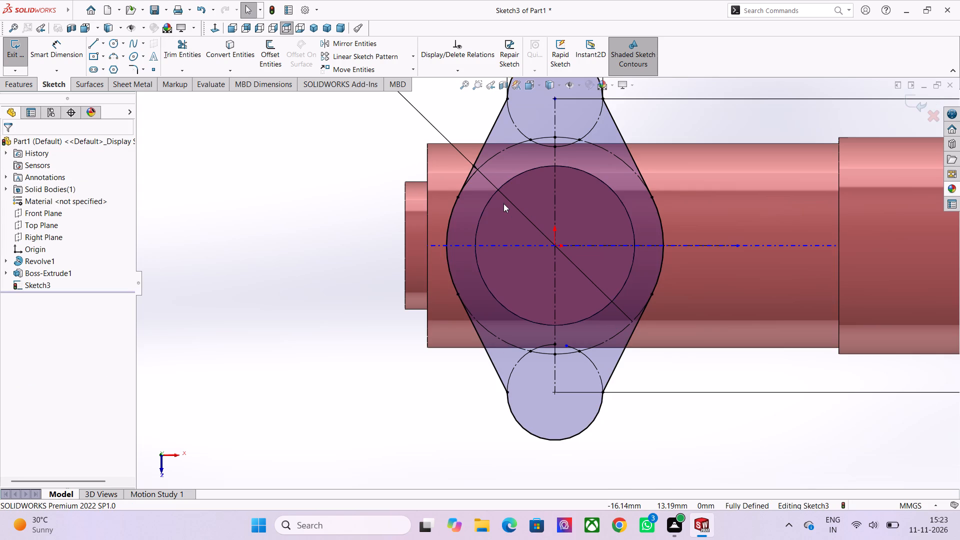
scroll(498, 168, down, 2)
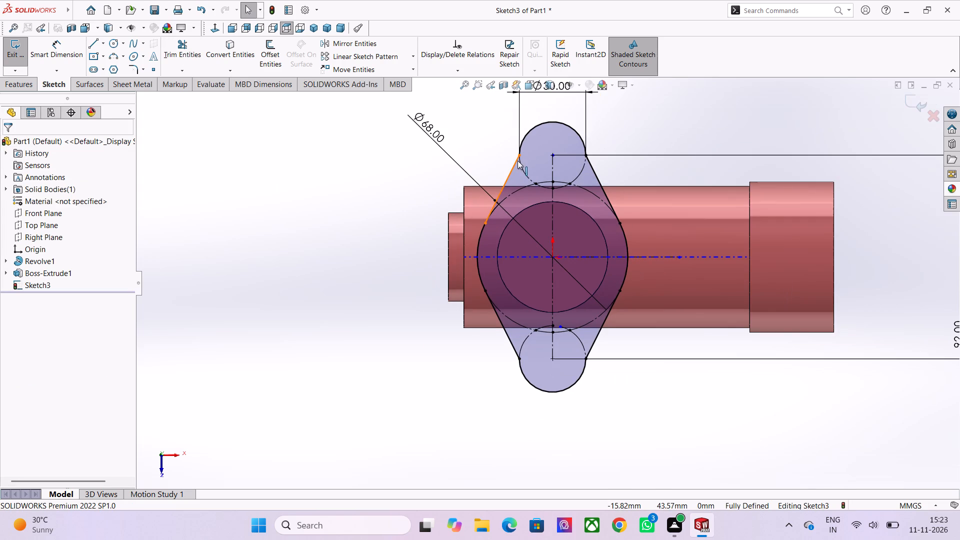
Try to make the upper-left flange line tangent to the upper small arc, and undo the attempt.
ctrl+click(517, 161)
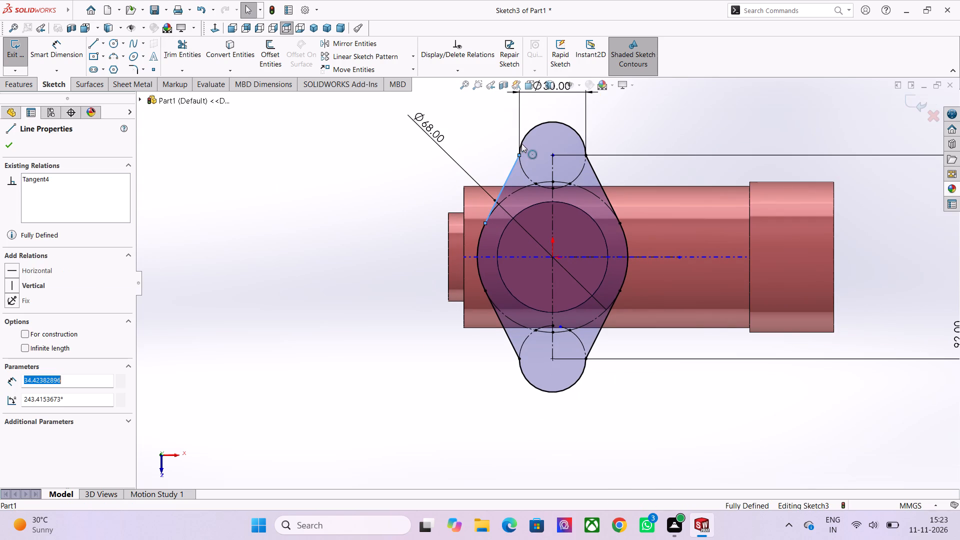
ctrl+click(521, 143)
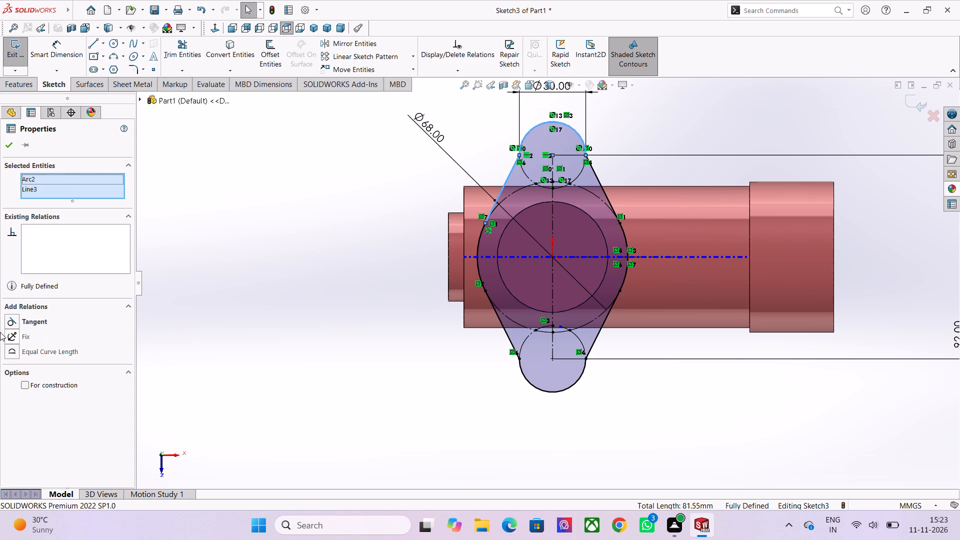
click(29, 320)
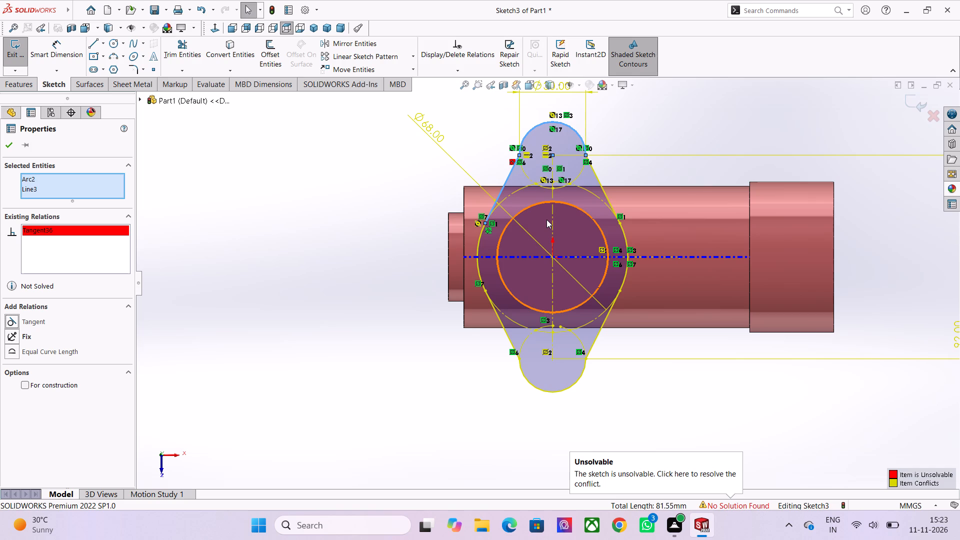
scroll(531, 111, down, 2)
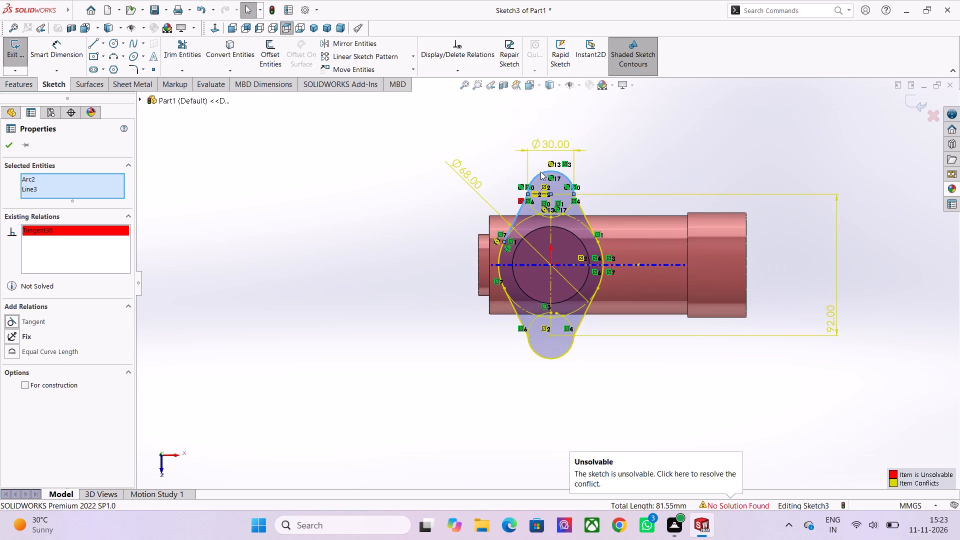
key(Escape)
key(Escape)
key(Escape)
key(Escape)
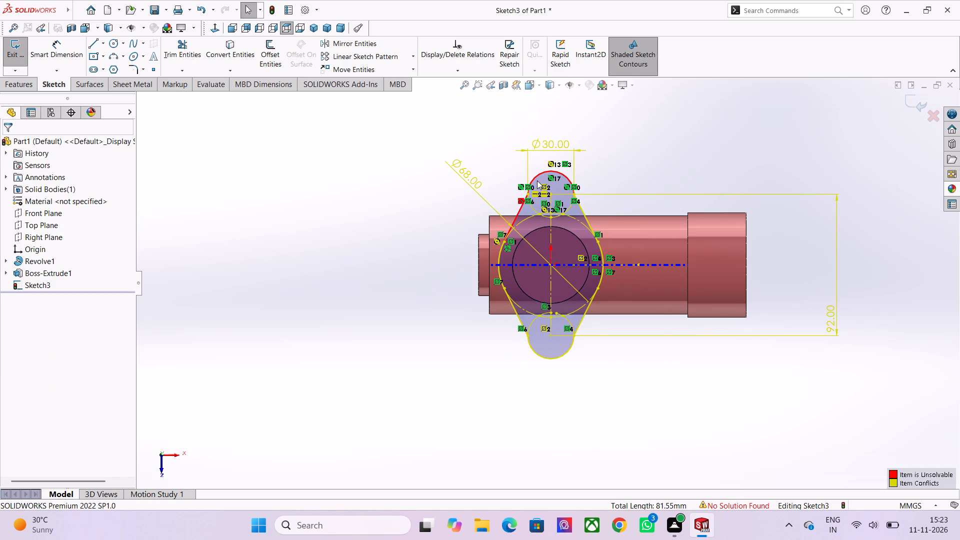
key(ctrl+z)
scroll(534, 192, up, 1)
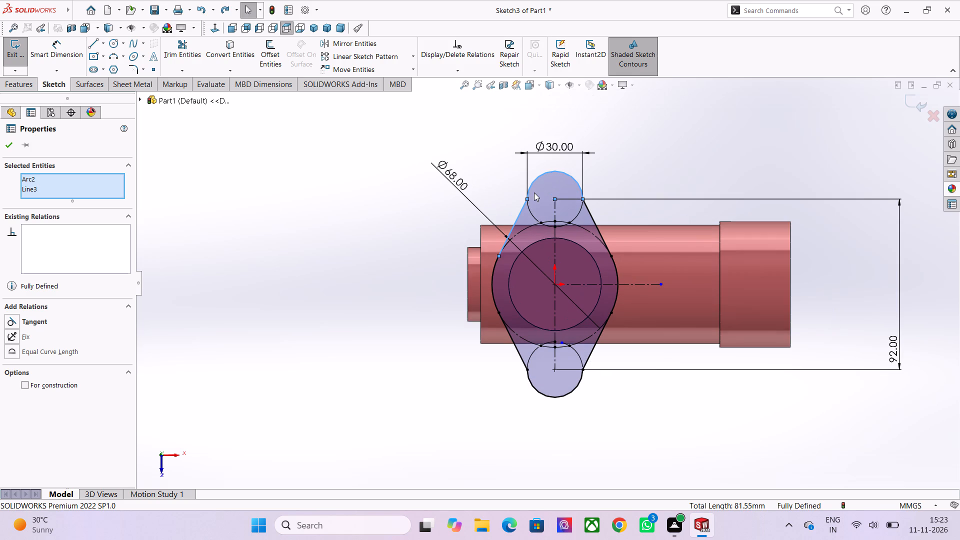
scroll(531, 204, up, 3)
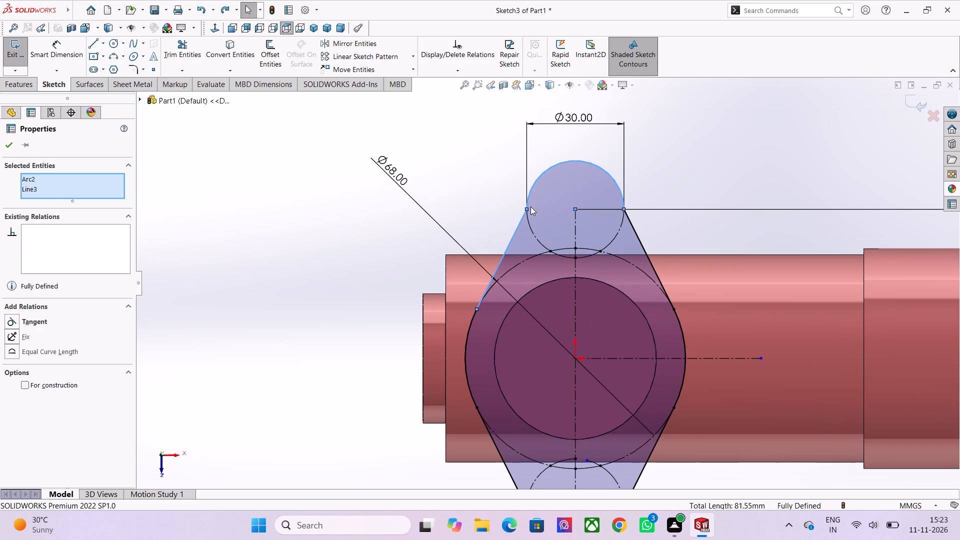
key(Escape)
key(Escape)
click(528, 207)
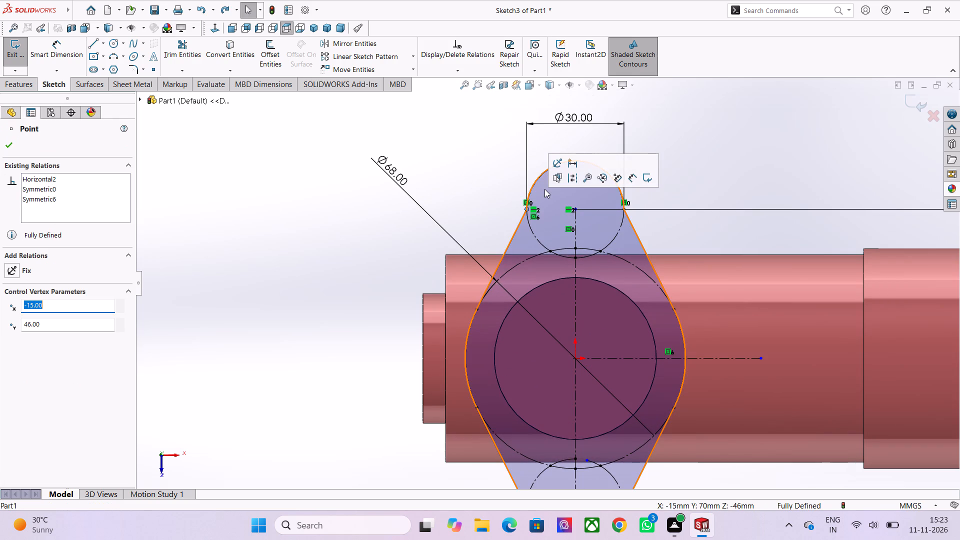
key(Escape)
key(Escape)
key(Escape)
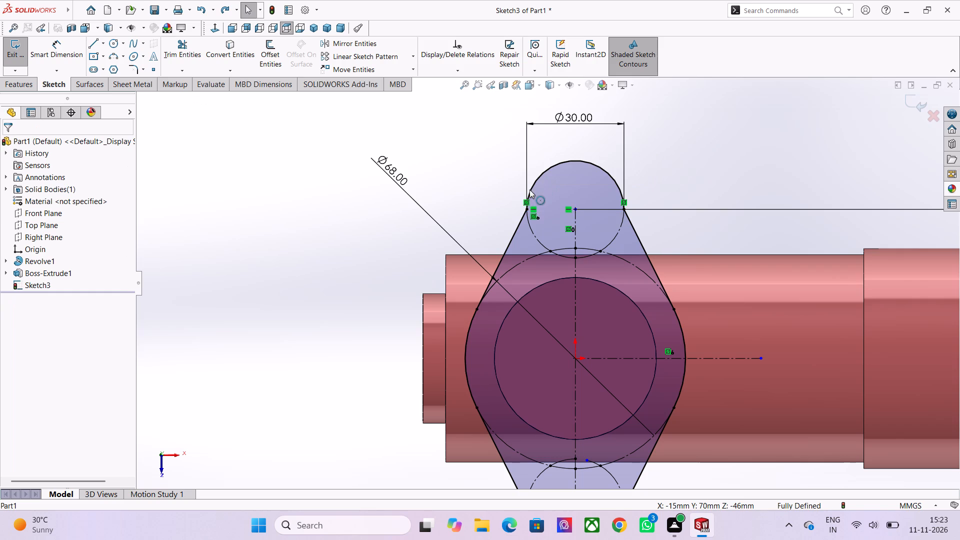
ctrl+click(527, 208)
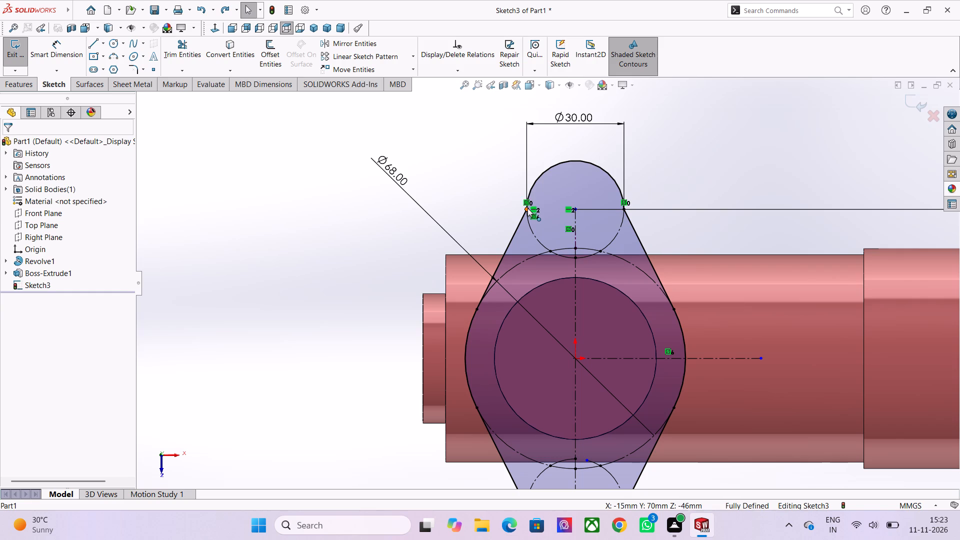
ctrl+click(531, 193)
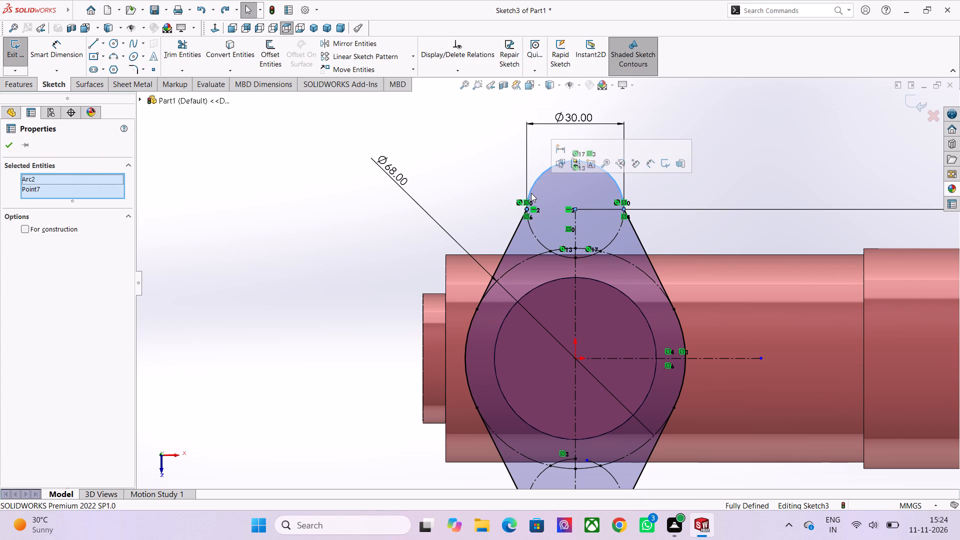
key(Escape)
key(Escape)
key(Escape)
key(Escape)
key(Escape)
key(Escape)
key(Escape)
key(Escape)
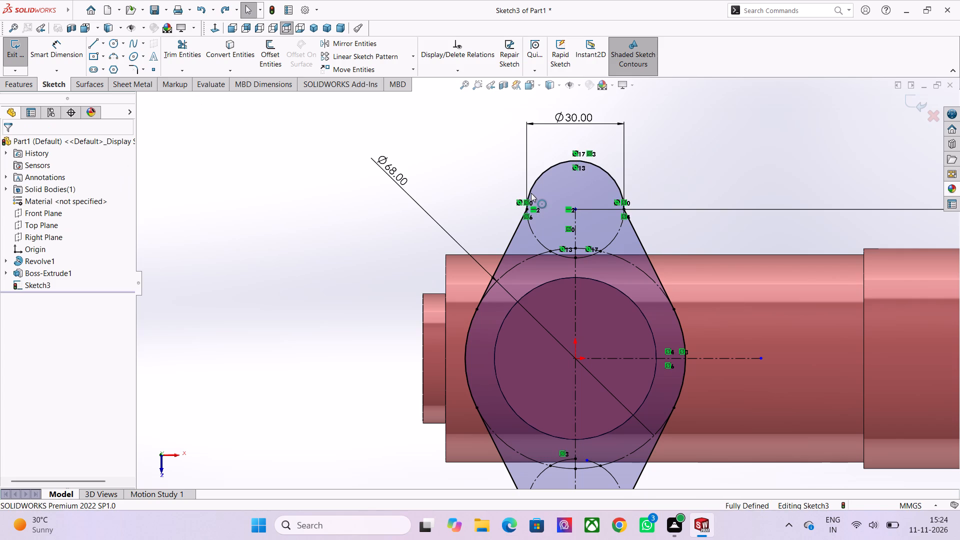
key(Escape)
Undo the flange outline trims back to the full large circle and two full small circles.
key(ctrl+z)
key(ctrl+z)
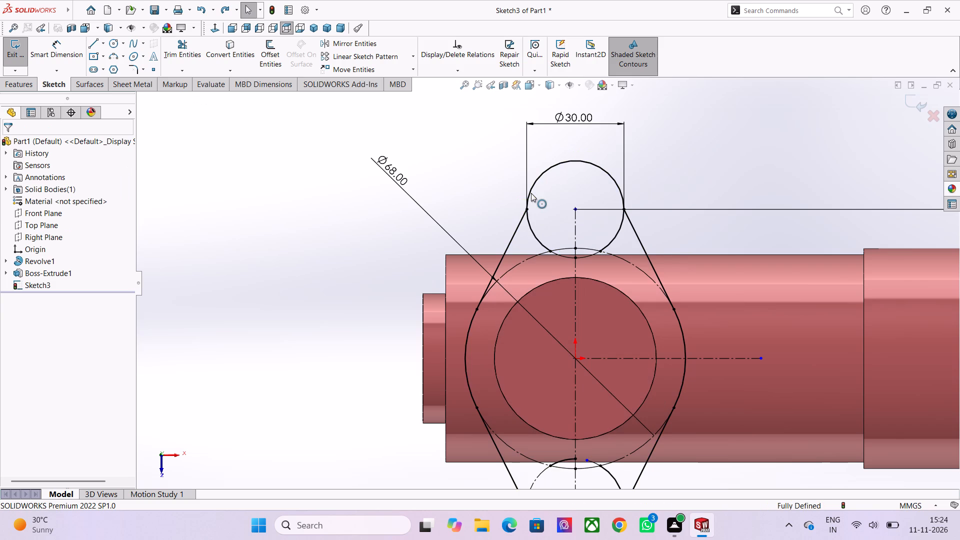
key(ctrl+z)
key(ctrl+z)
key(ctrl+z)
key(ctrl+z)
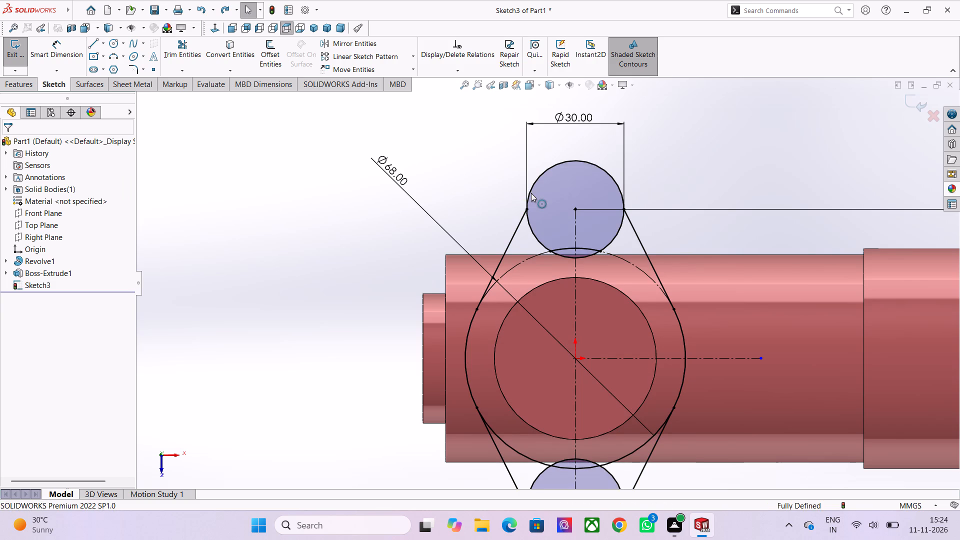
ctrl+scroll(531, 193, down, 1)
key(ctrl+z)
key(ctrl+z)
key(ctrl+z)
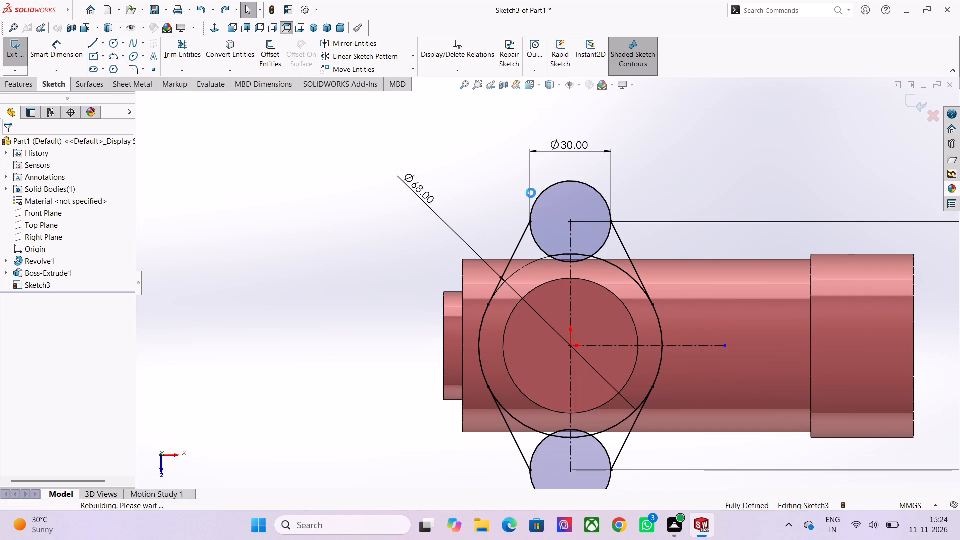
scroll(531, 193, down, 1)
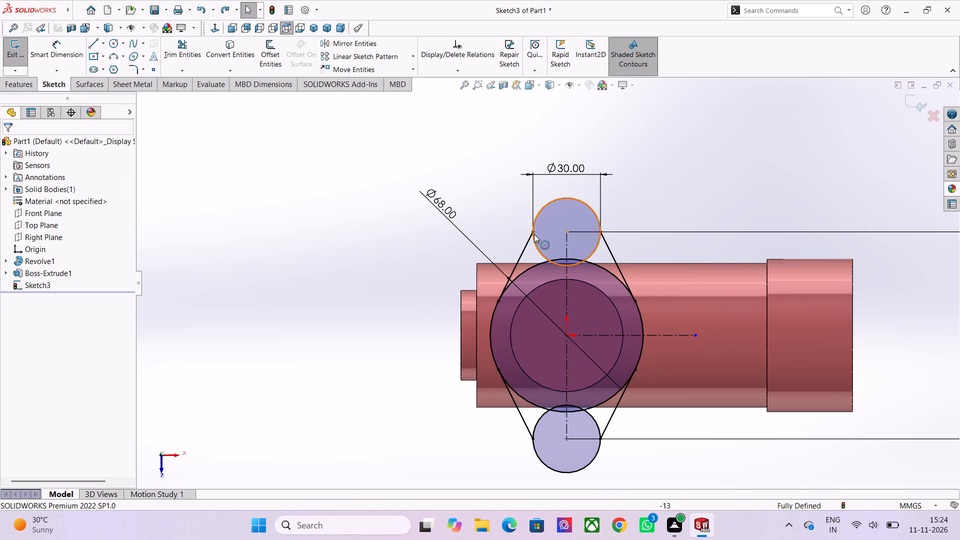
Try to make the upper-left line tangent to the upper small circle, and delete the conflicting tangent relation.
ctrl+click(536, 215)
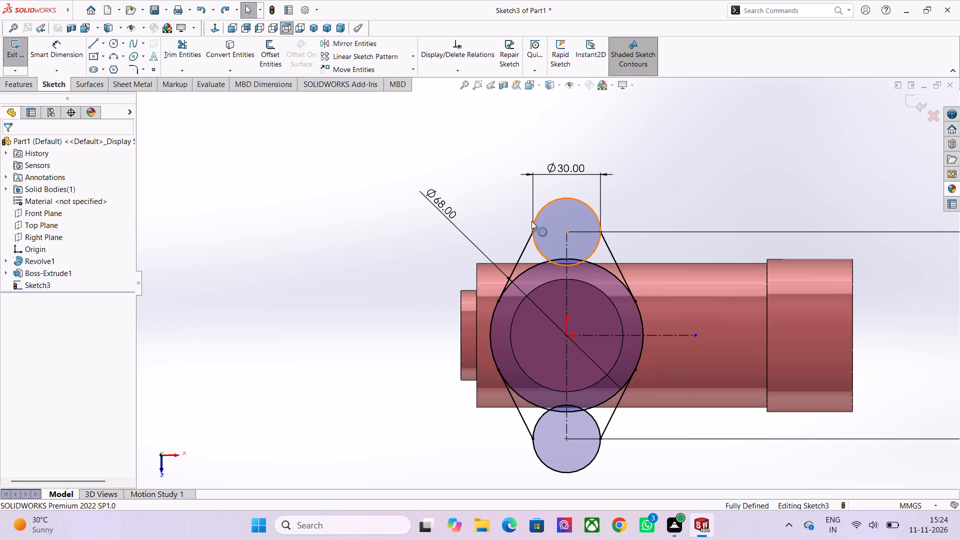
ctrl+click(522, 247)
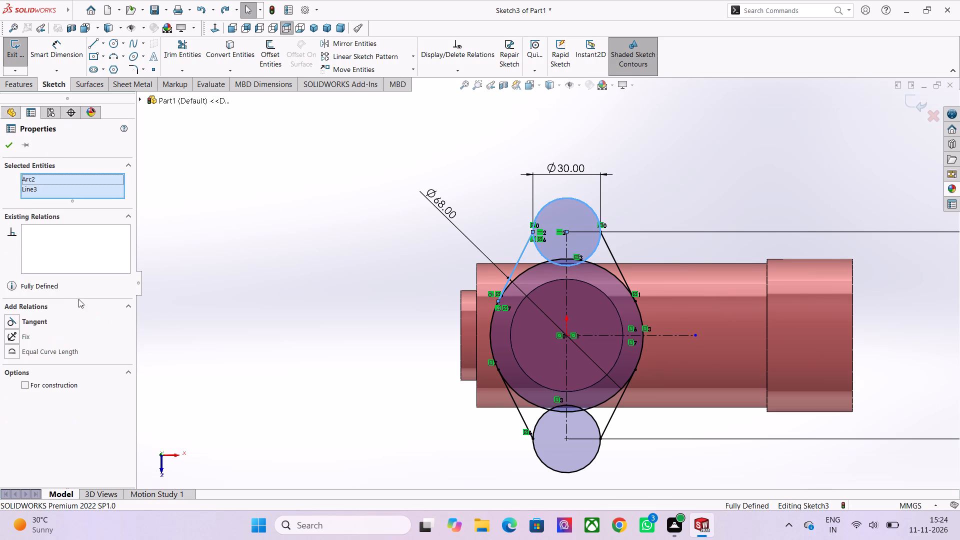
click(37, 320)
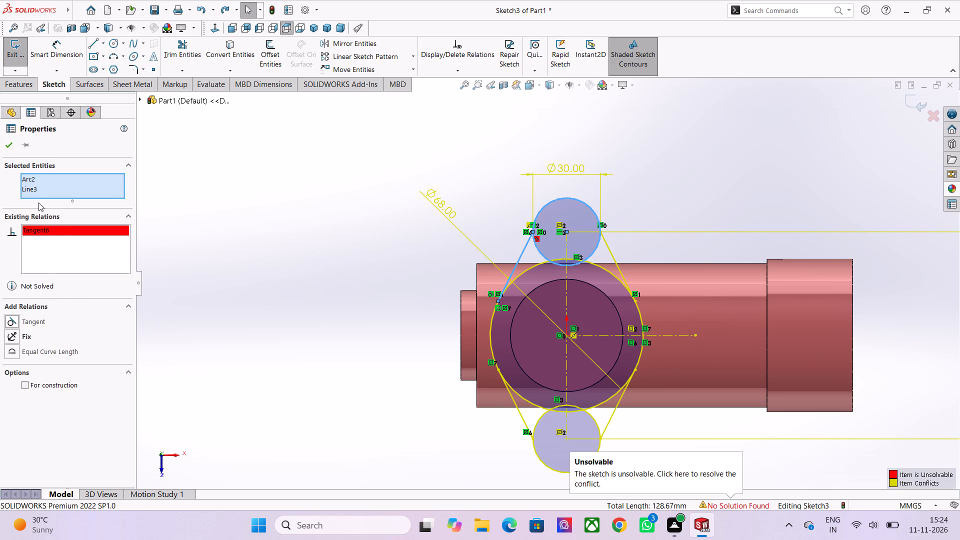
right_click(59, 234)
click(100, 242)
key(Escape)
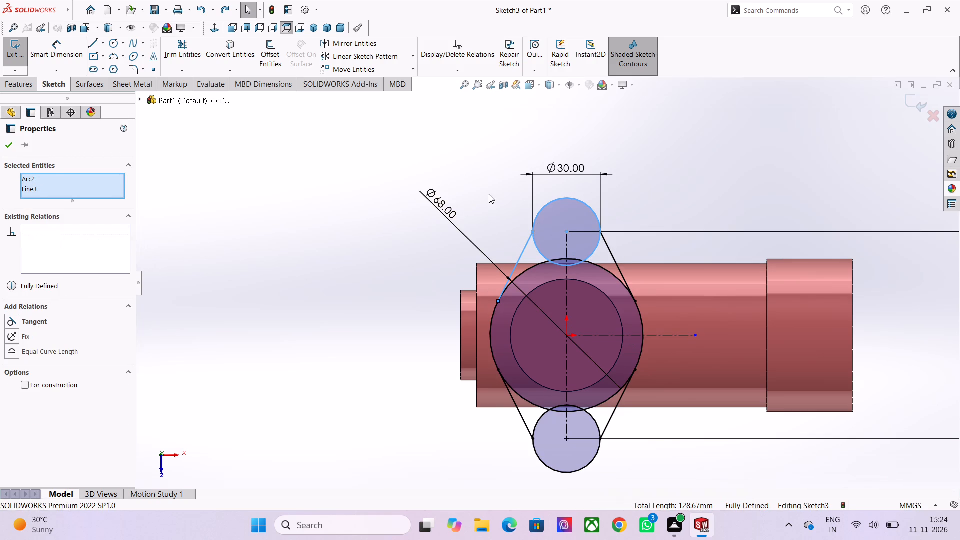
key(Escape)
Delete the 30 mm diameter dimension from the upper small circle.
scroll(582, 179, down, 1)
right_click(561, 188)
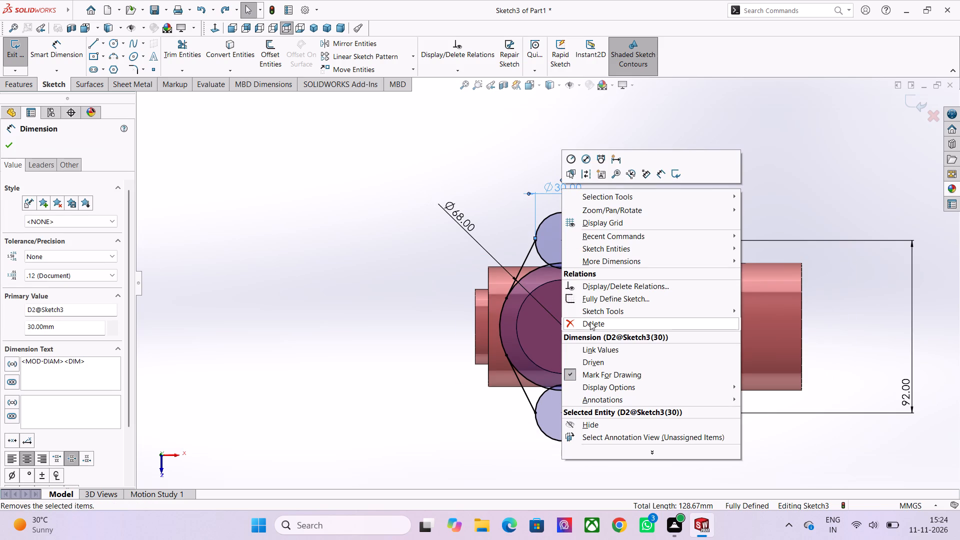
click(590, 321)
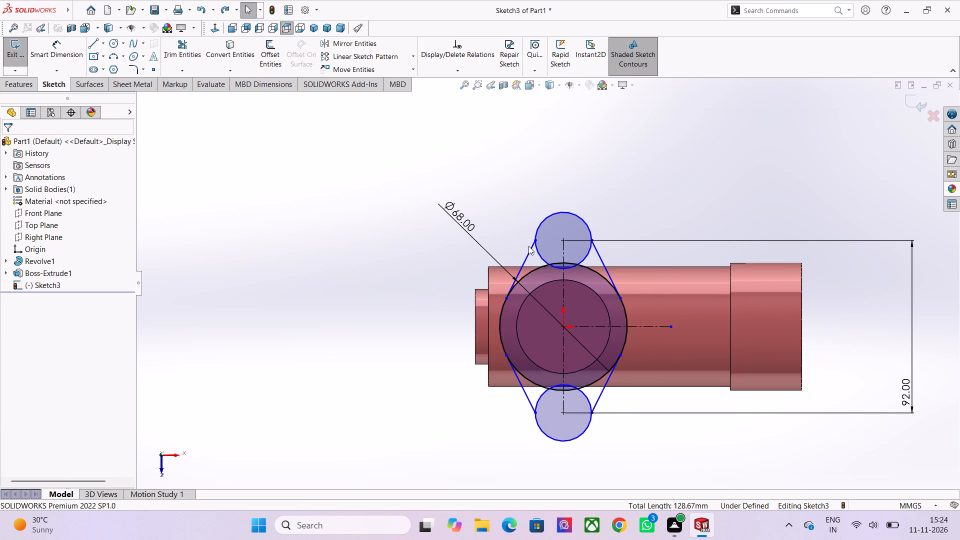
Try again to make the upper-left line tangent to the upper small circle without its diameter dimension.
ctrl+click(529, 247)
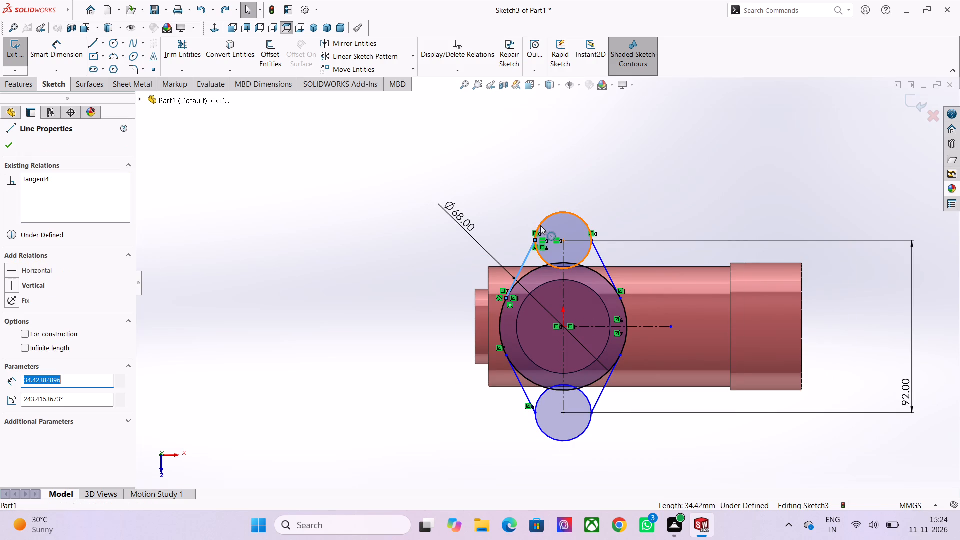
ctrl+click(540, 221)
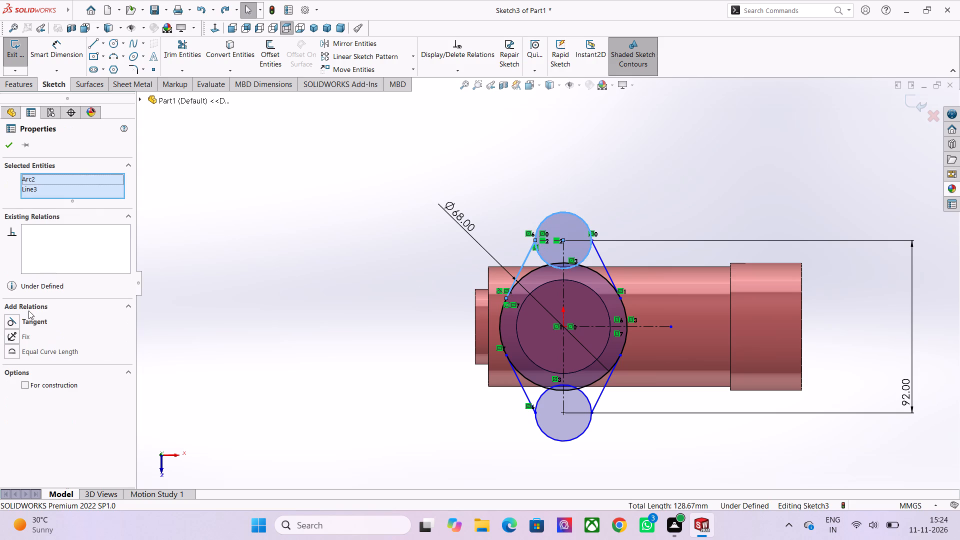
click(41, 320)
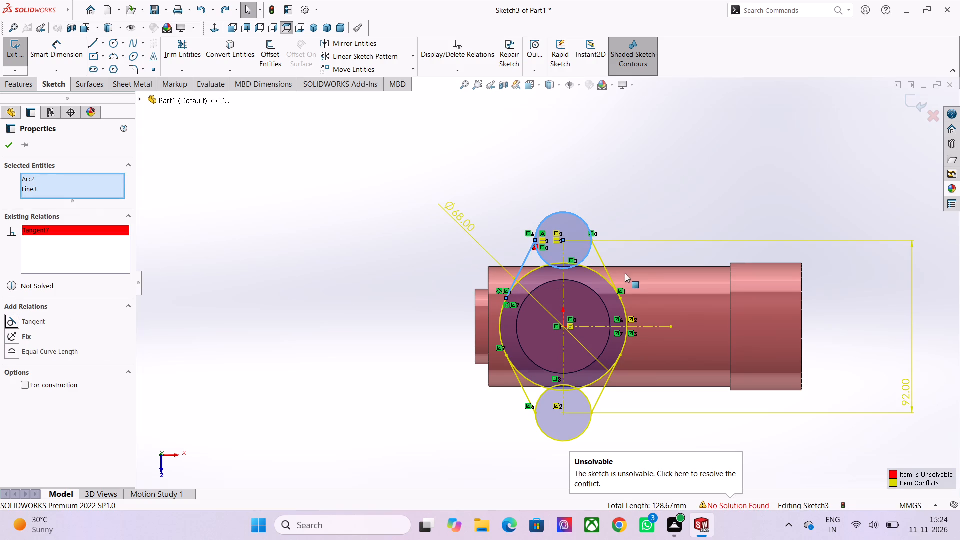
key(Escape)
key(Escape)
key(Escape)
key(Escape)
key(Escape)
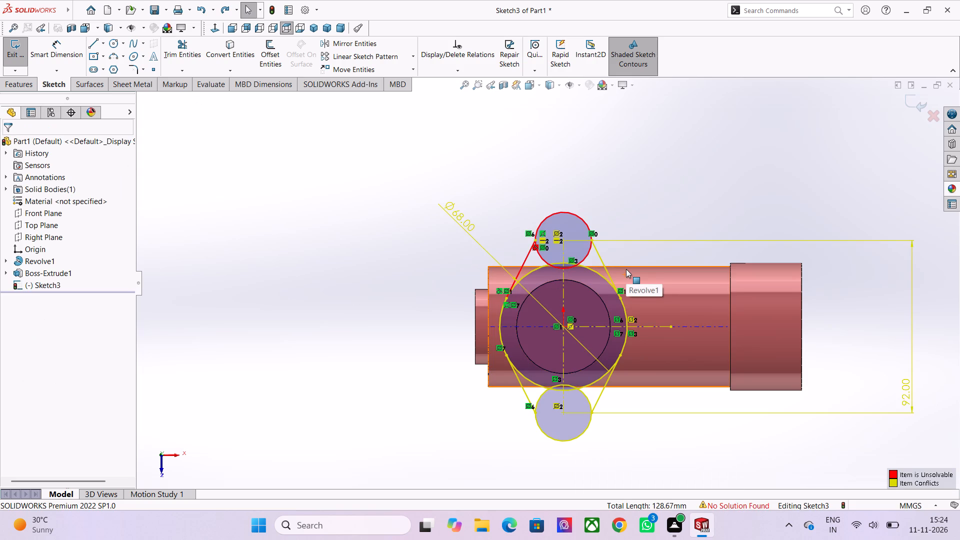
Undo the tangent attempt, the diameter dimension's deletion and the 92 mm centre-distance value.
key(ctrl+z)
key(ctrl+z)
key(ctrl+z)
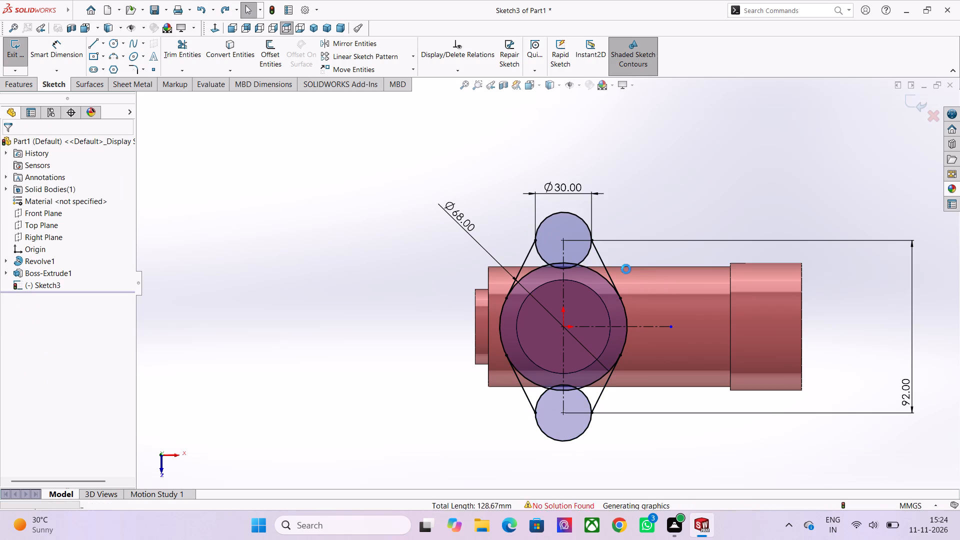
key(ctrl+z)
key(ctrl+z)
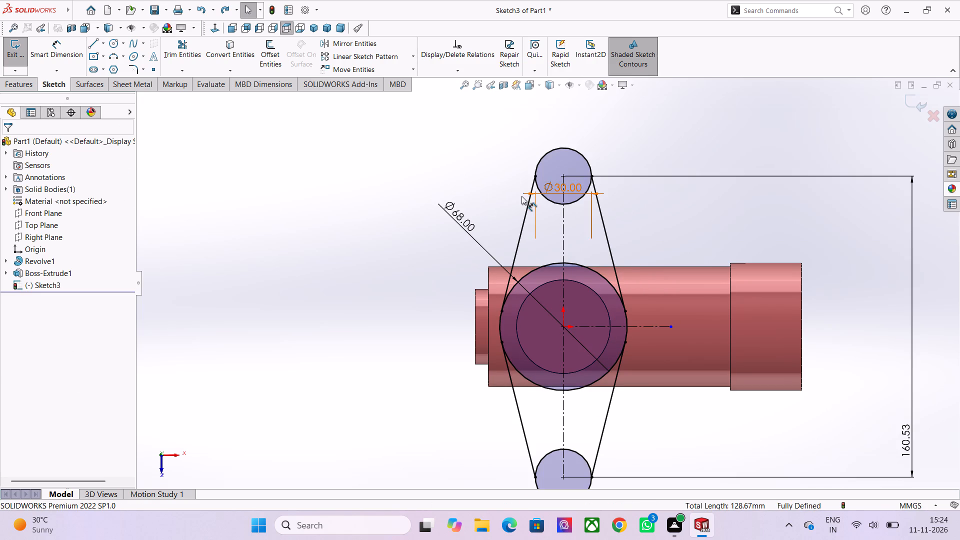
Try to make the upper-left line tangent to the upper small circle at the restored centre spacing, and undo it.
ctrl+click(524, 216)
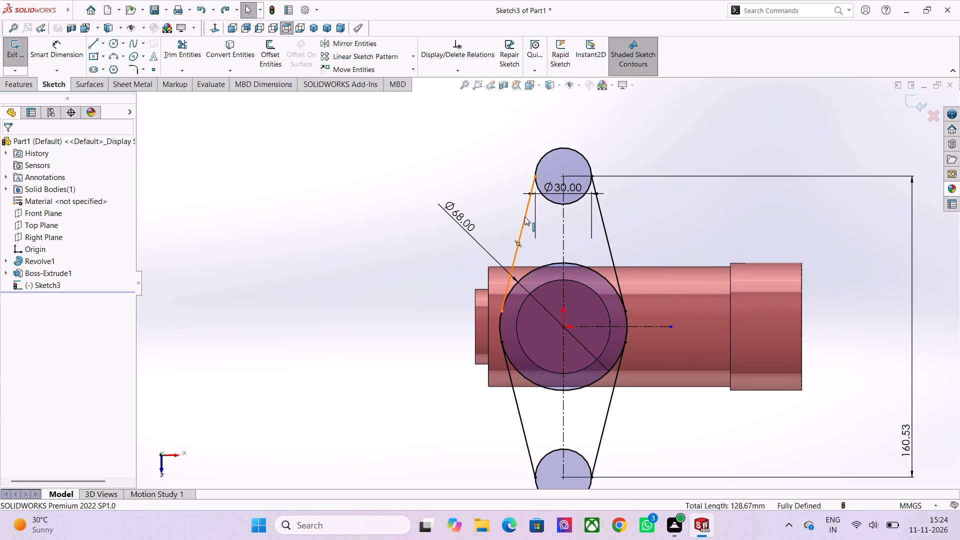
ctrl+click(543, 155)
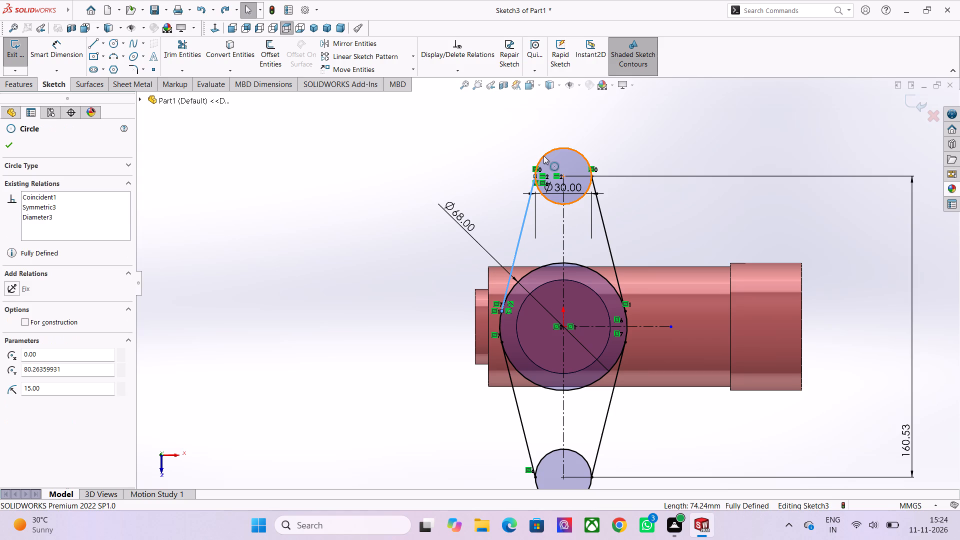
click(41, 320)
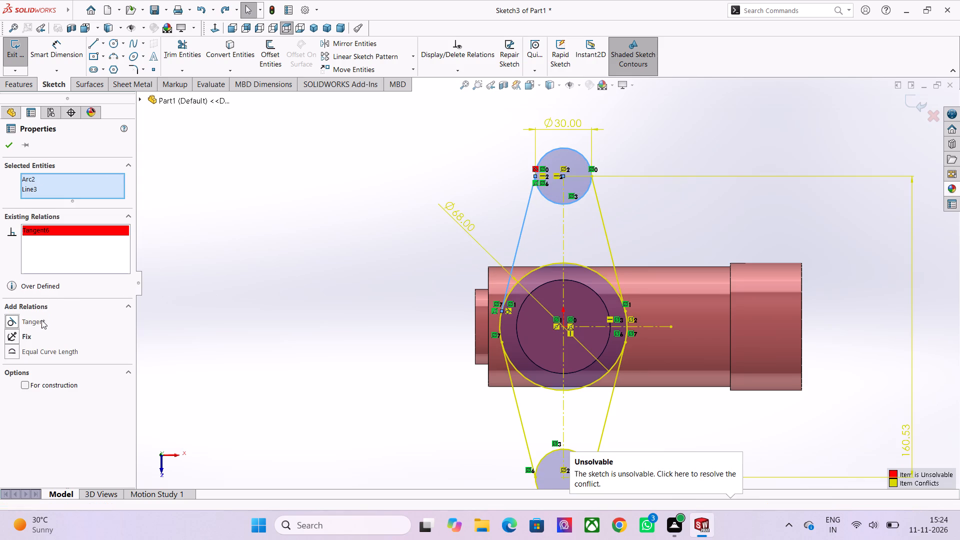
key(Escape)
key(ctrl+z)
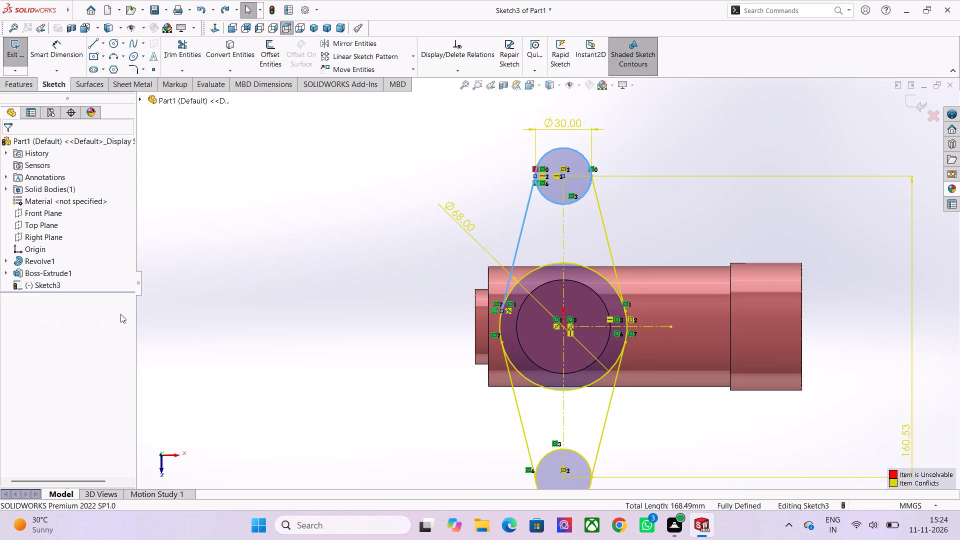
Undo the remaining flange sketch dimensions: the centre distance, the small circle's diameter and the large circle's 68 mm diameter.
key(ctrl+z)
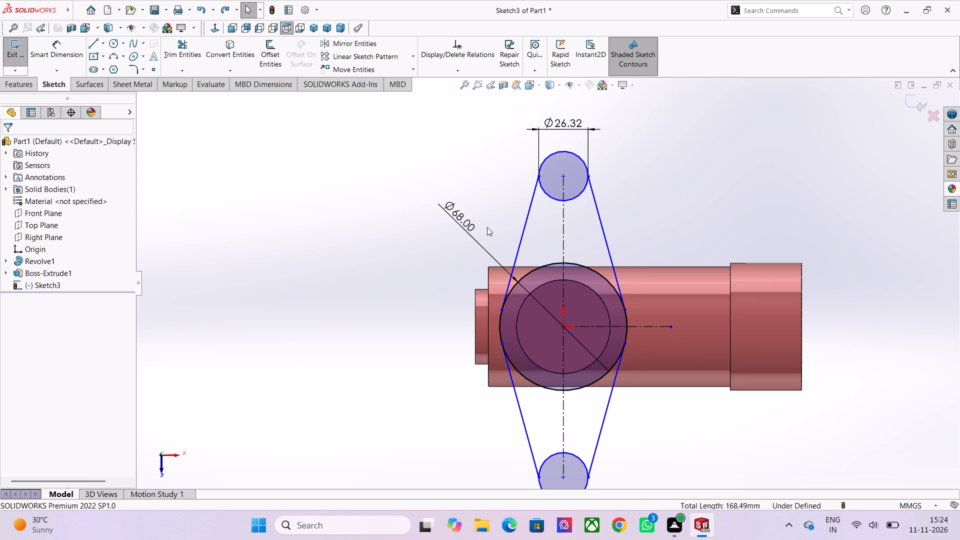
key(ctrl+z)
key(ctrl+z)
key(ctrl+z)
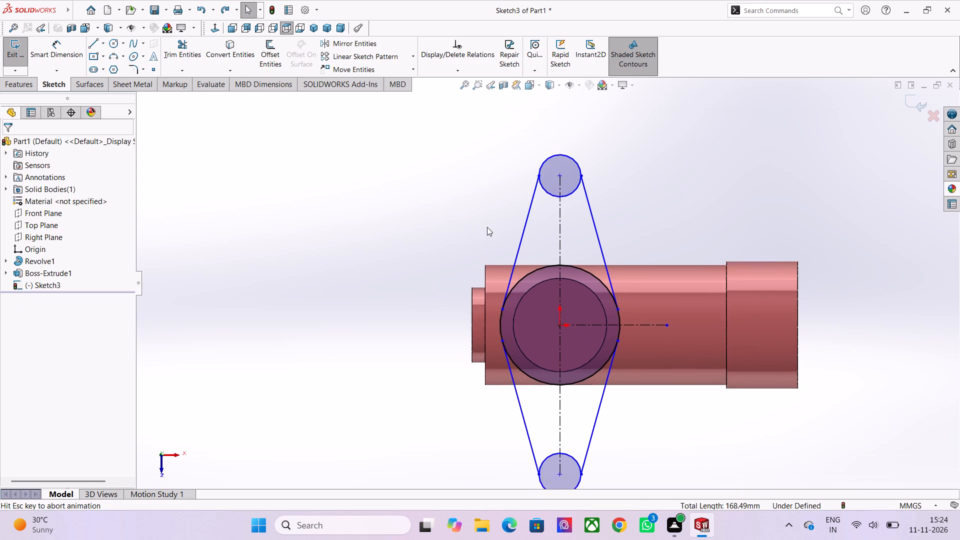
key(ctrl+z)
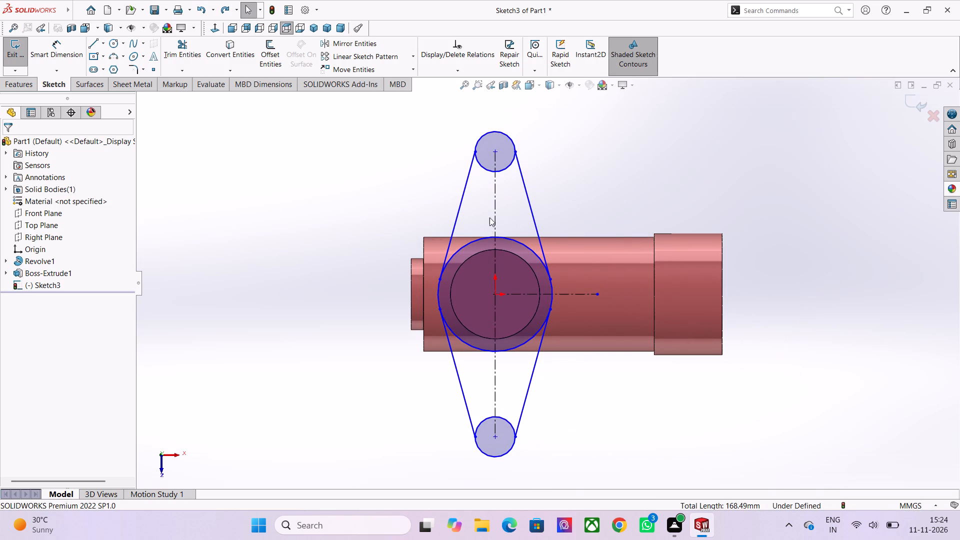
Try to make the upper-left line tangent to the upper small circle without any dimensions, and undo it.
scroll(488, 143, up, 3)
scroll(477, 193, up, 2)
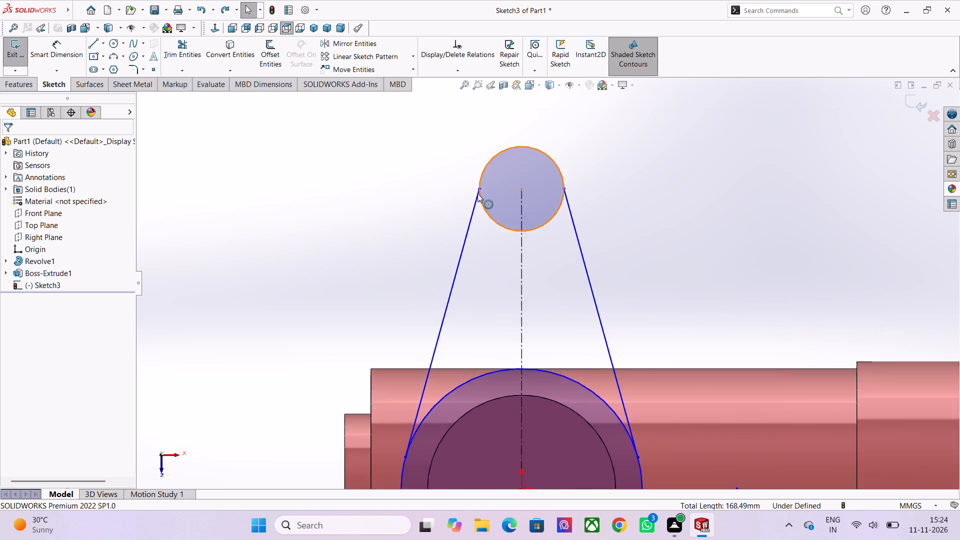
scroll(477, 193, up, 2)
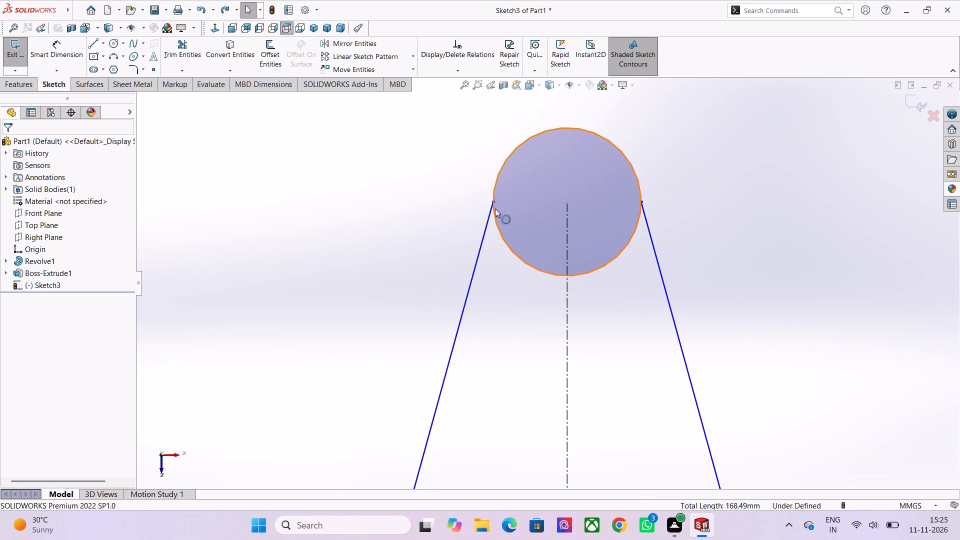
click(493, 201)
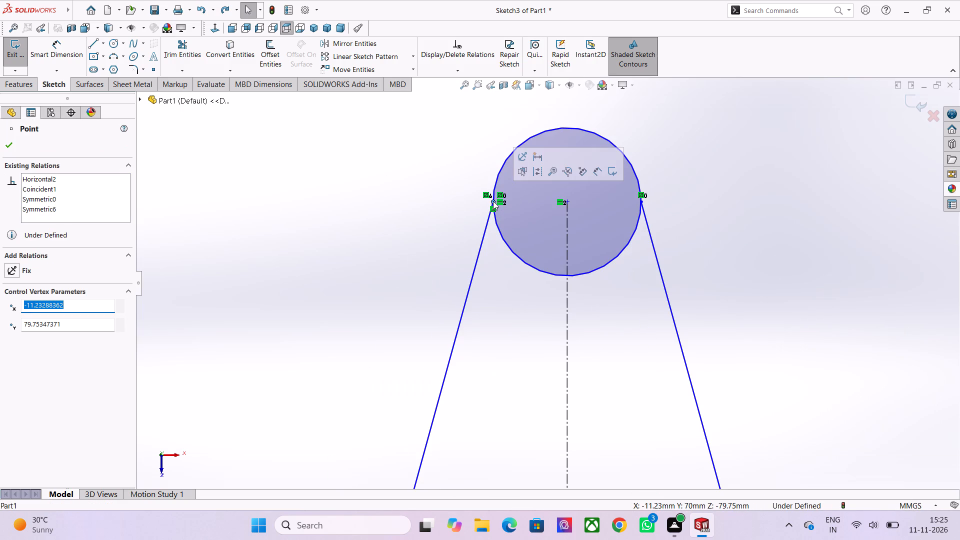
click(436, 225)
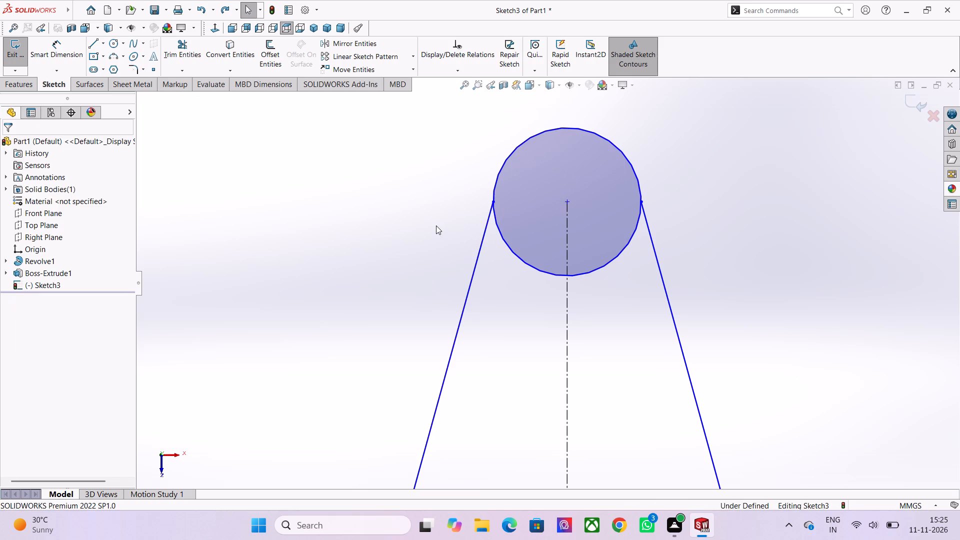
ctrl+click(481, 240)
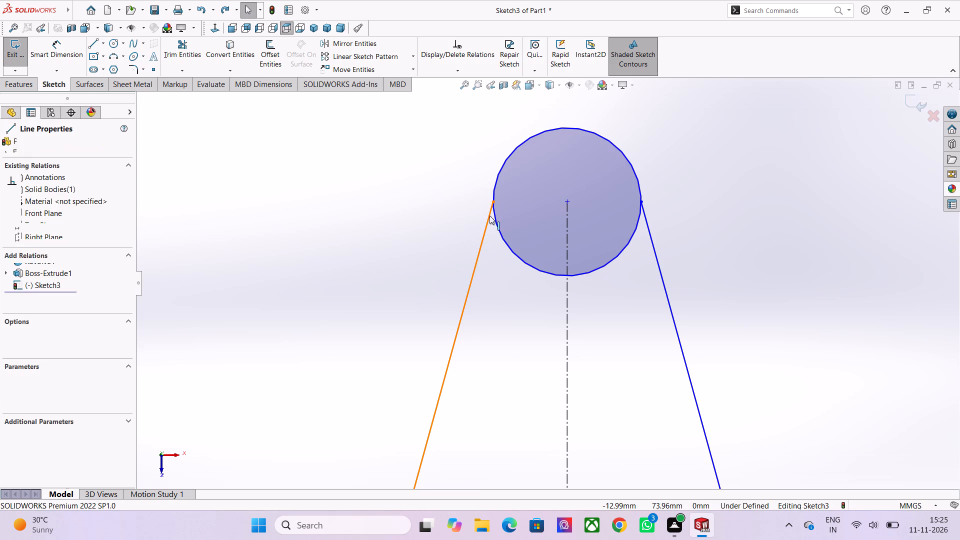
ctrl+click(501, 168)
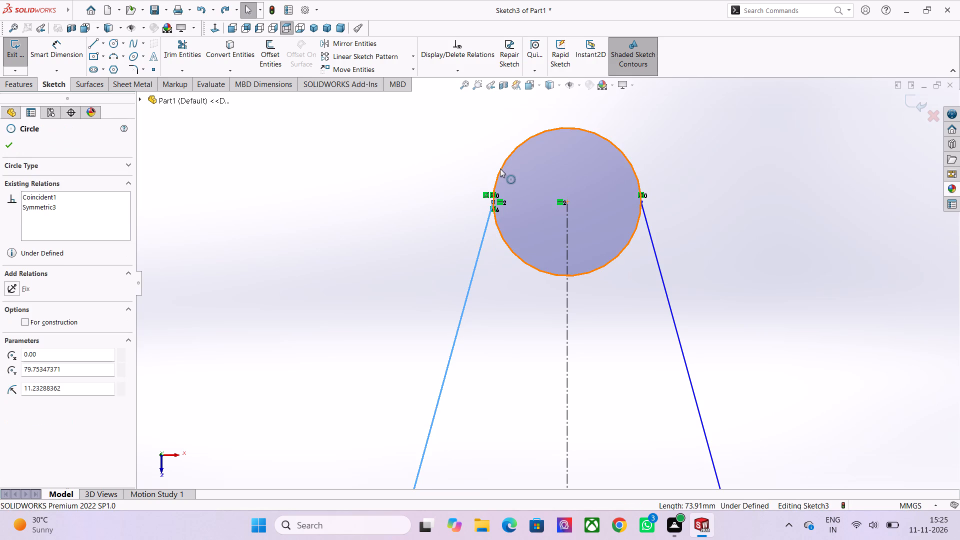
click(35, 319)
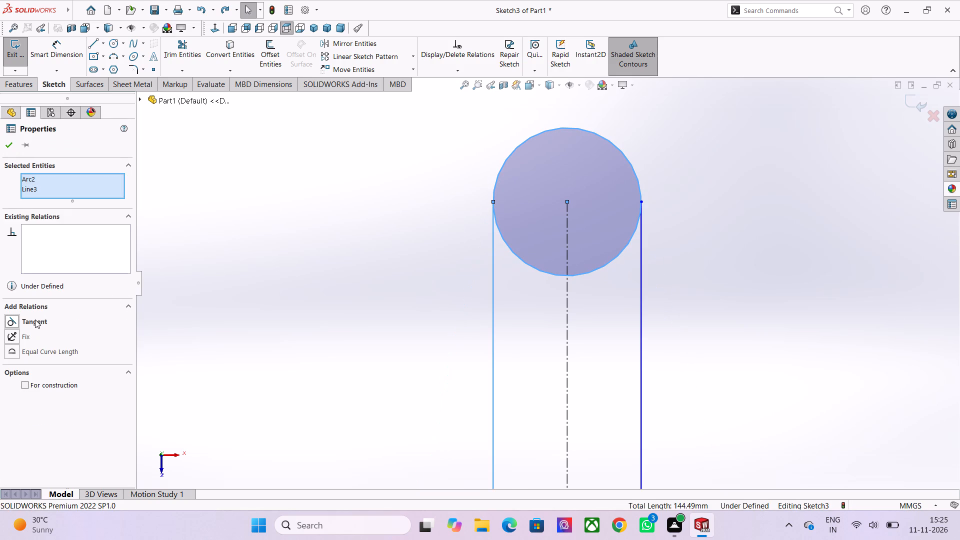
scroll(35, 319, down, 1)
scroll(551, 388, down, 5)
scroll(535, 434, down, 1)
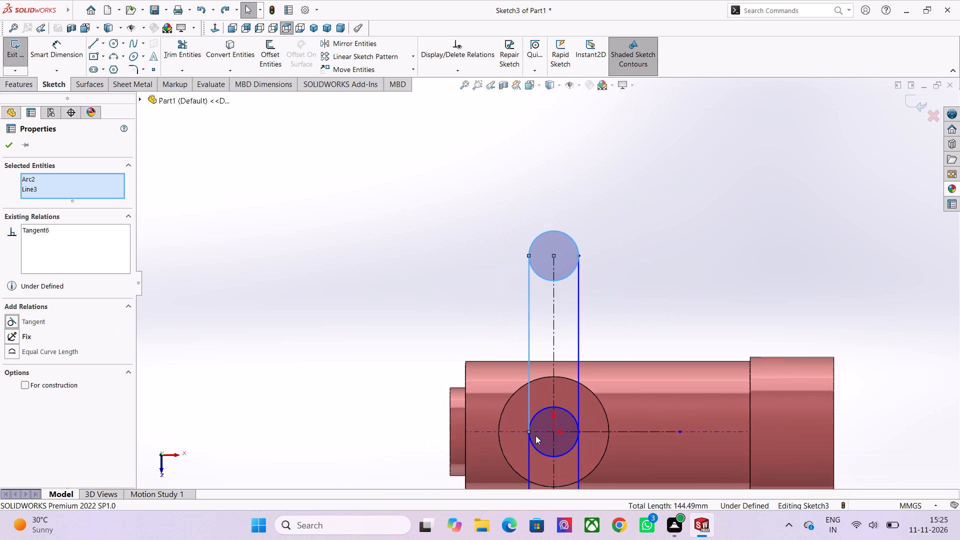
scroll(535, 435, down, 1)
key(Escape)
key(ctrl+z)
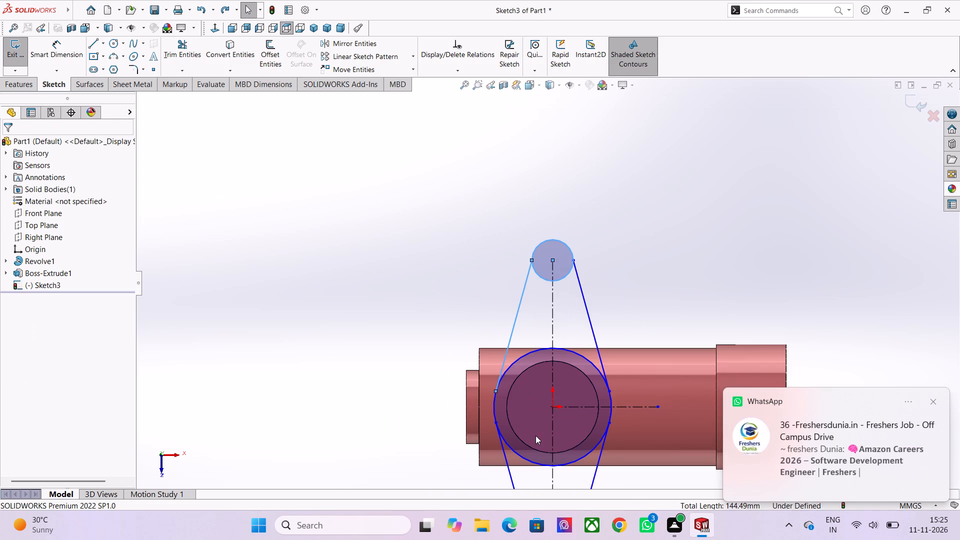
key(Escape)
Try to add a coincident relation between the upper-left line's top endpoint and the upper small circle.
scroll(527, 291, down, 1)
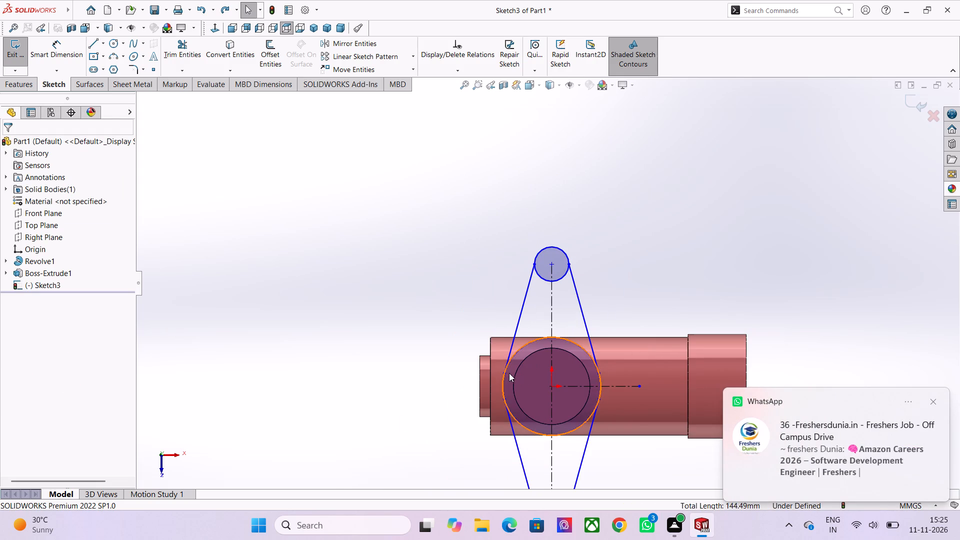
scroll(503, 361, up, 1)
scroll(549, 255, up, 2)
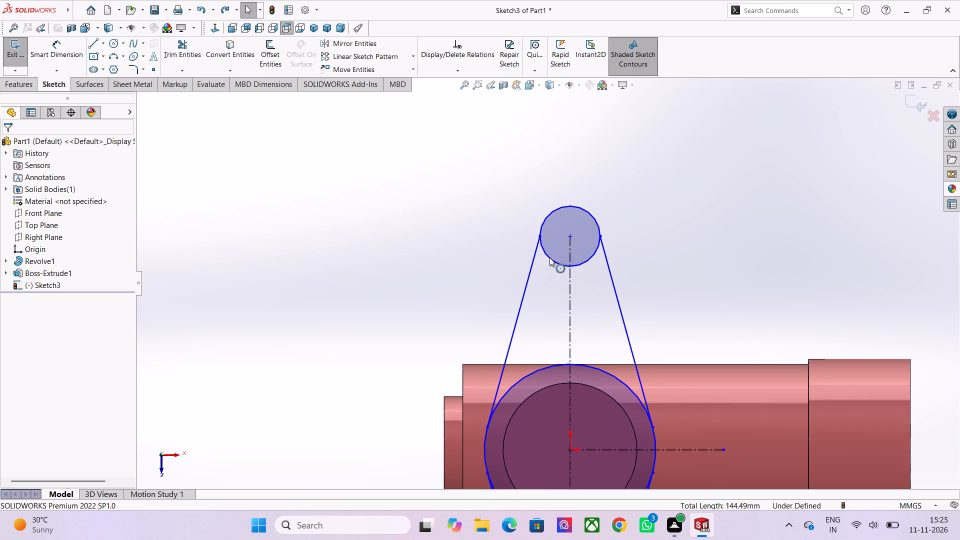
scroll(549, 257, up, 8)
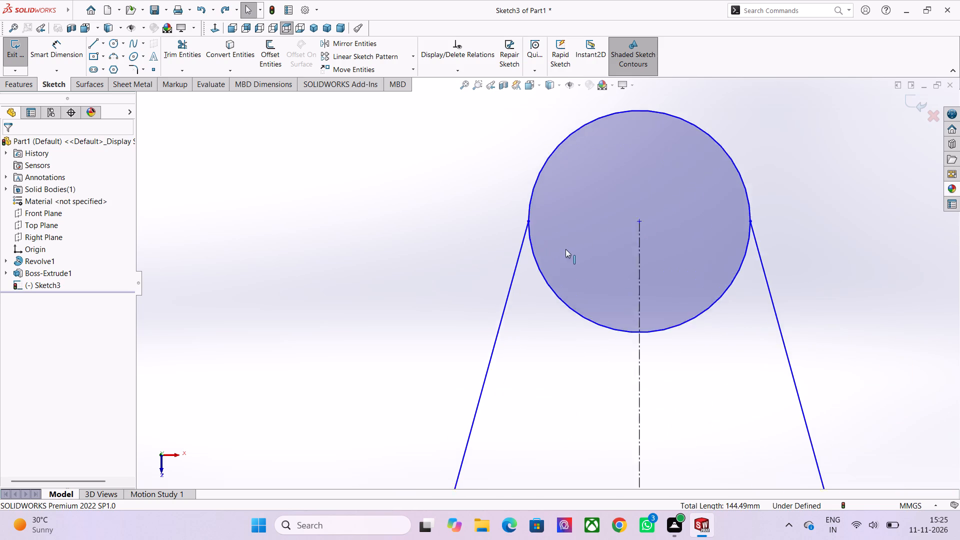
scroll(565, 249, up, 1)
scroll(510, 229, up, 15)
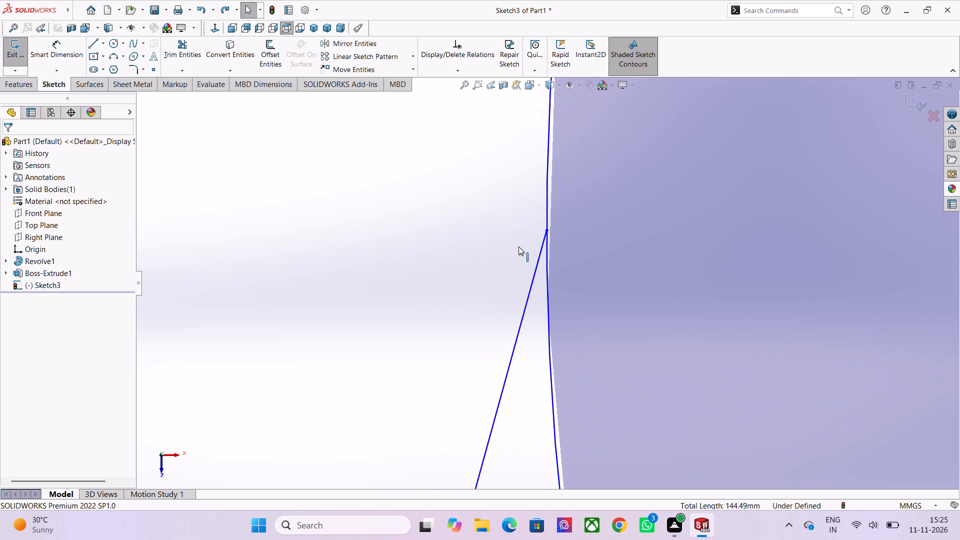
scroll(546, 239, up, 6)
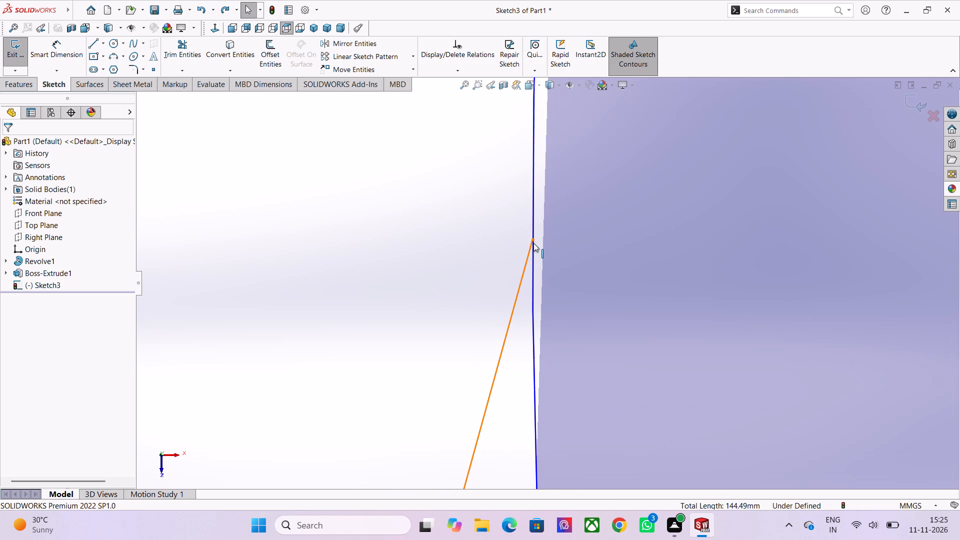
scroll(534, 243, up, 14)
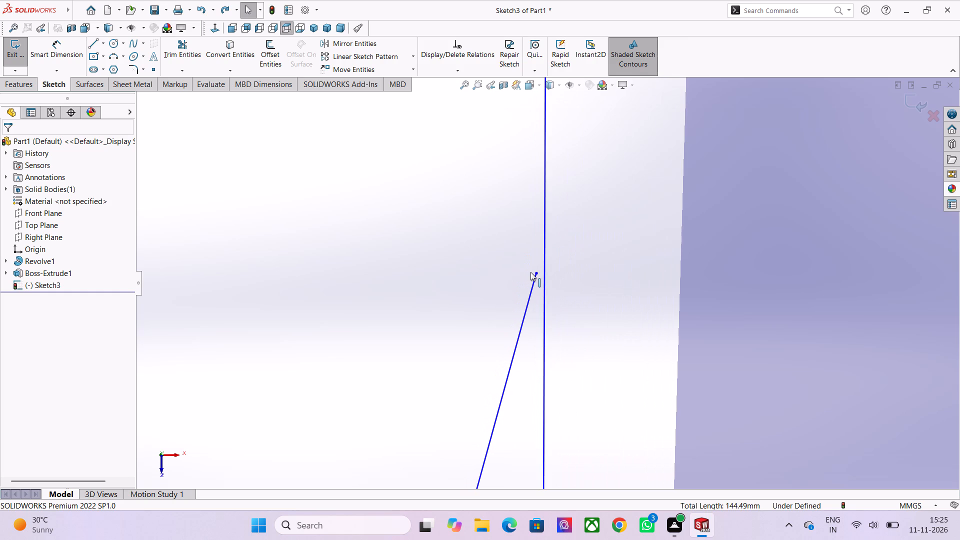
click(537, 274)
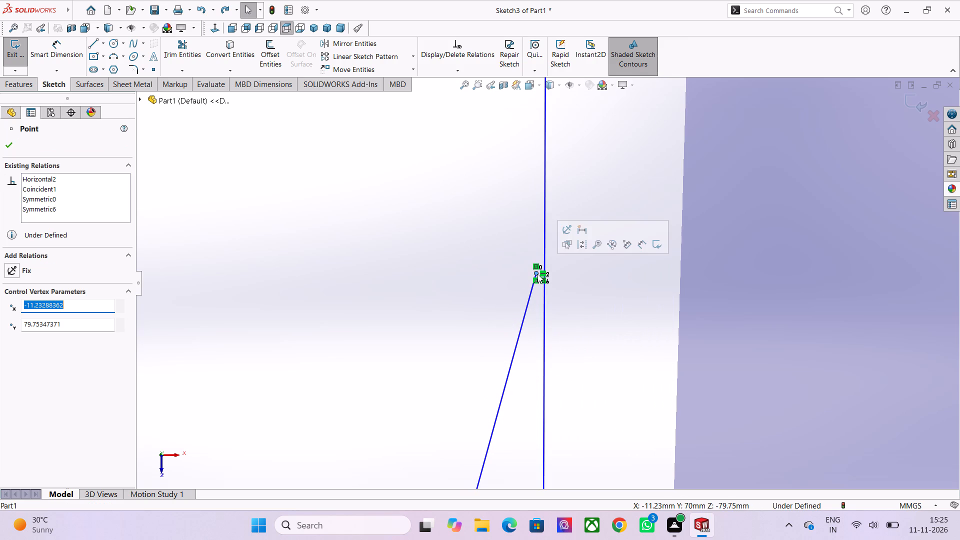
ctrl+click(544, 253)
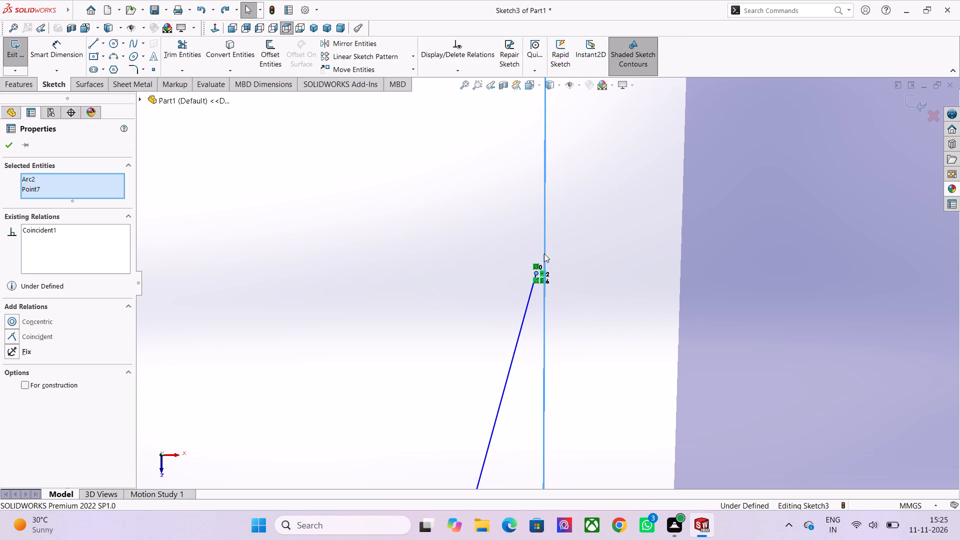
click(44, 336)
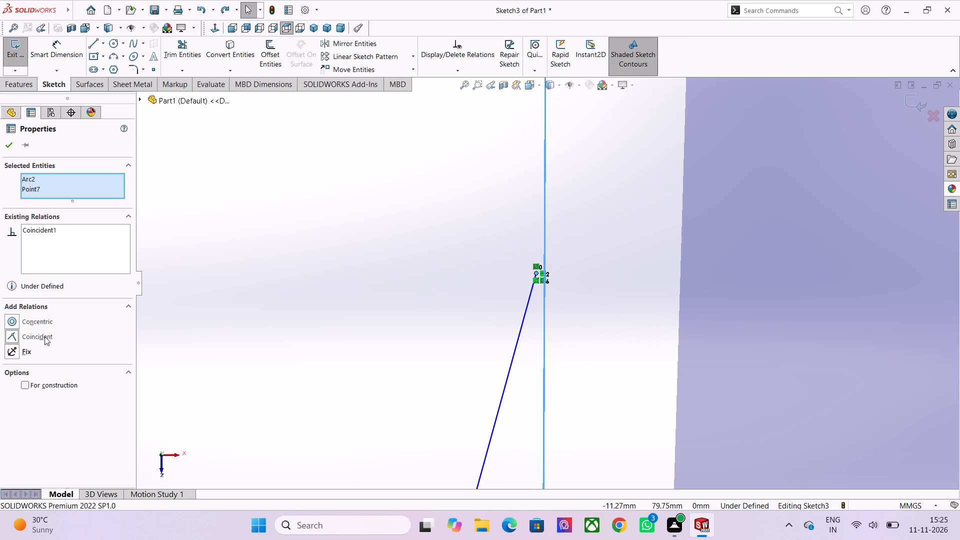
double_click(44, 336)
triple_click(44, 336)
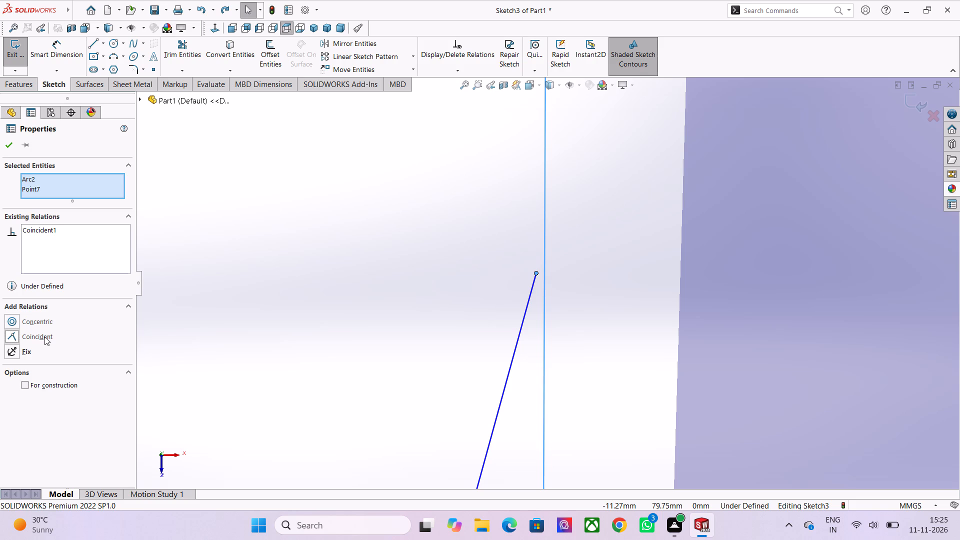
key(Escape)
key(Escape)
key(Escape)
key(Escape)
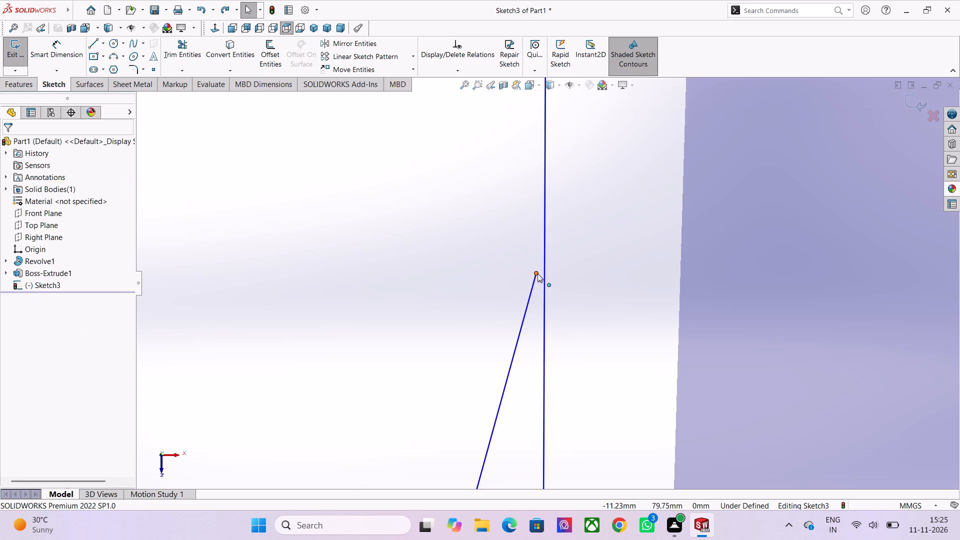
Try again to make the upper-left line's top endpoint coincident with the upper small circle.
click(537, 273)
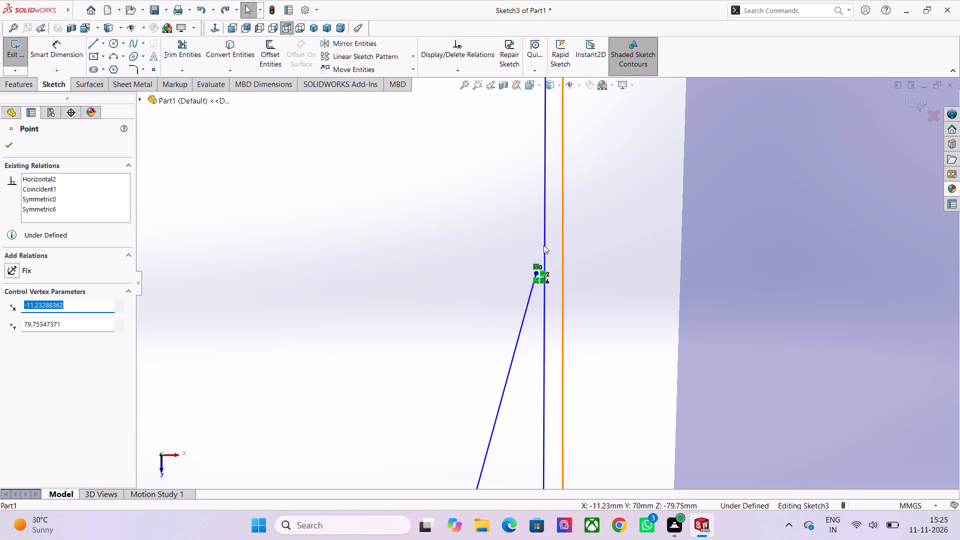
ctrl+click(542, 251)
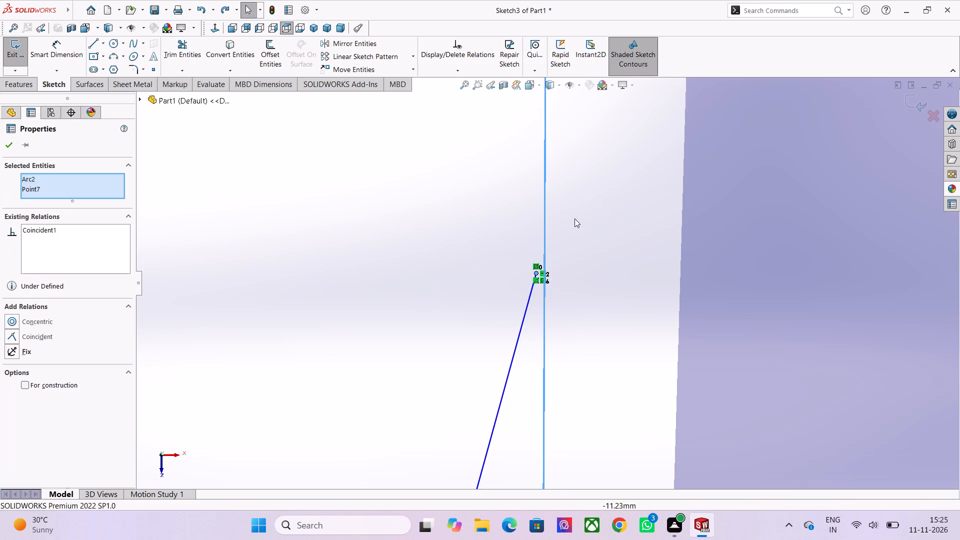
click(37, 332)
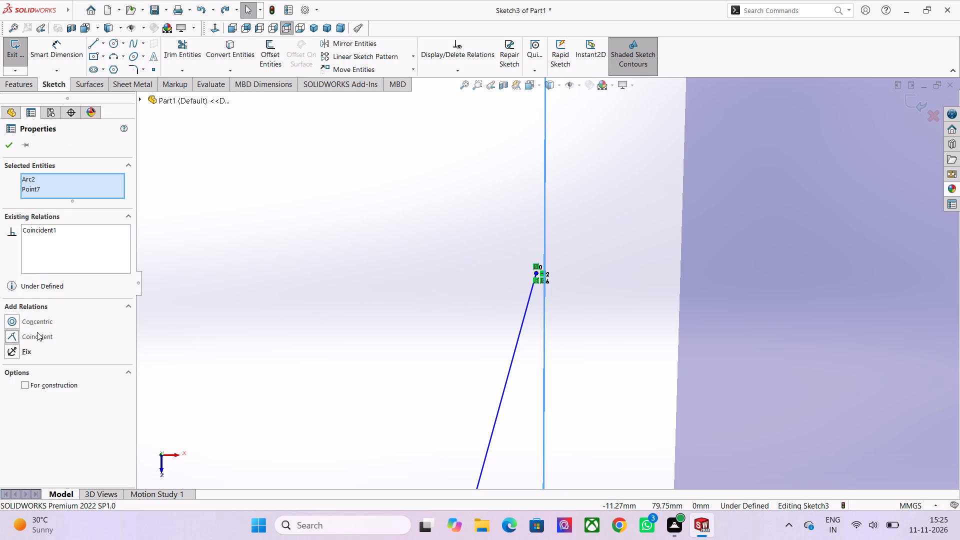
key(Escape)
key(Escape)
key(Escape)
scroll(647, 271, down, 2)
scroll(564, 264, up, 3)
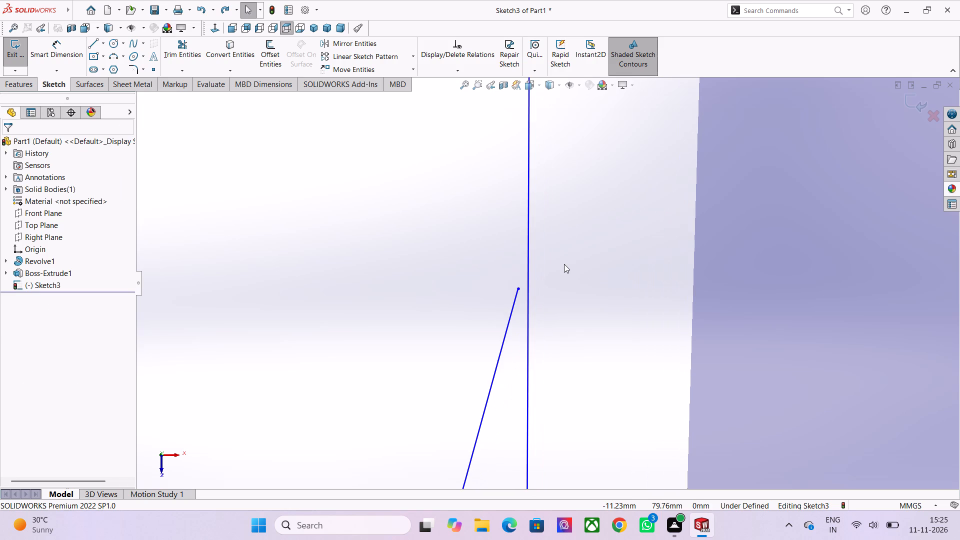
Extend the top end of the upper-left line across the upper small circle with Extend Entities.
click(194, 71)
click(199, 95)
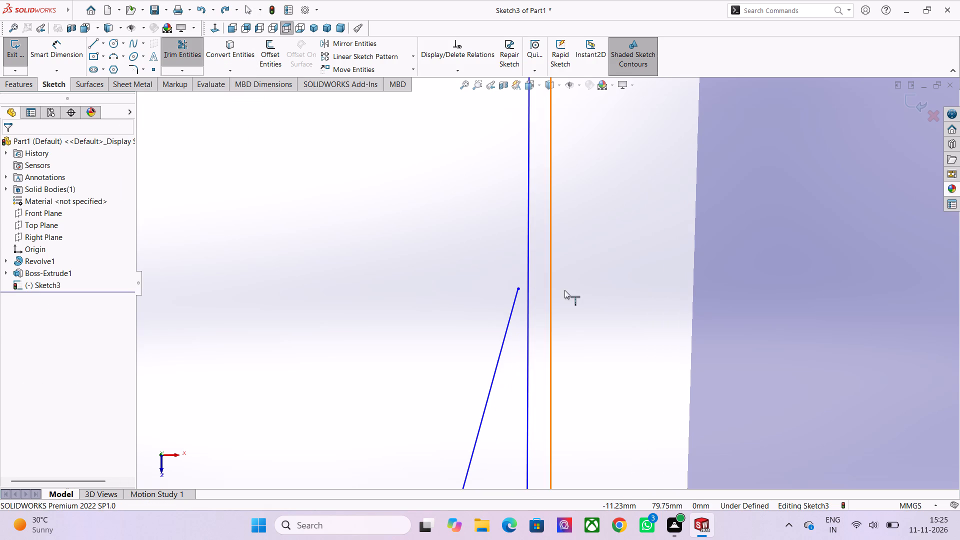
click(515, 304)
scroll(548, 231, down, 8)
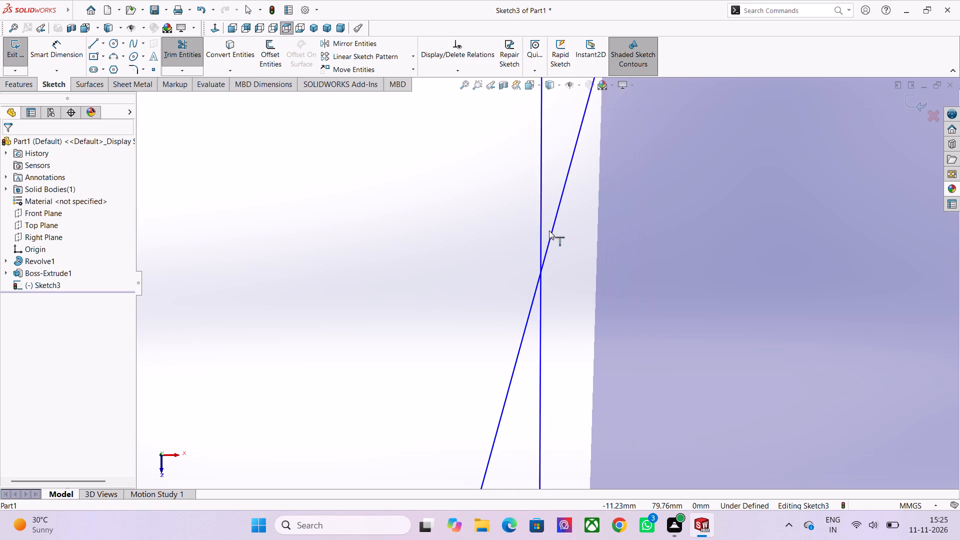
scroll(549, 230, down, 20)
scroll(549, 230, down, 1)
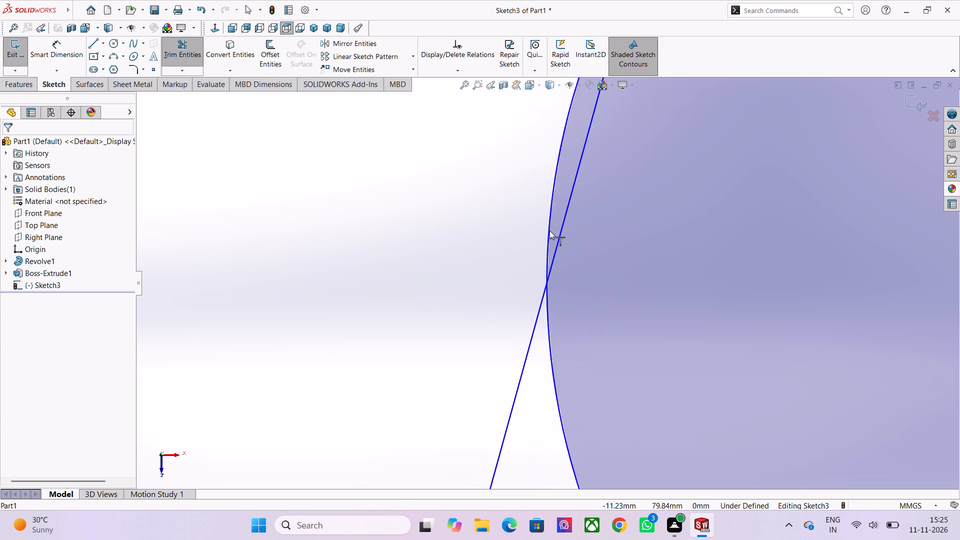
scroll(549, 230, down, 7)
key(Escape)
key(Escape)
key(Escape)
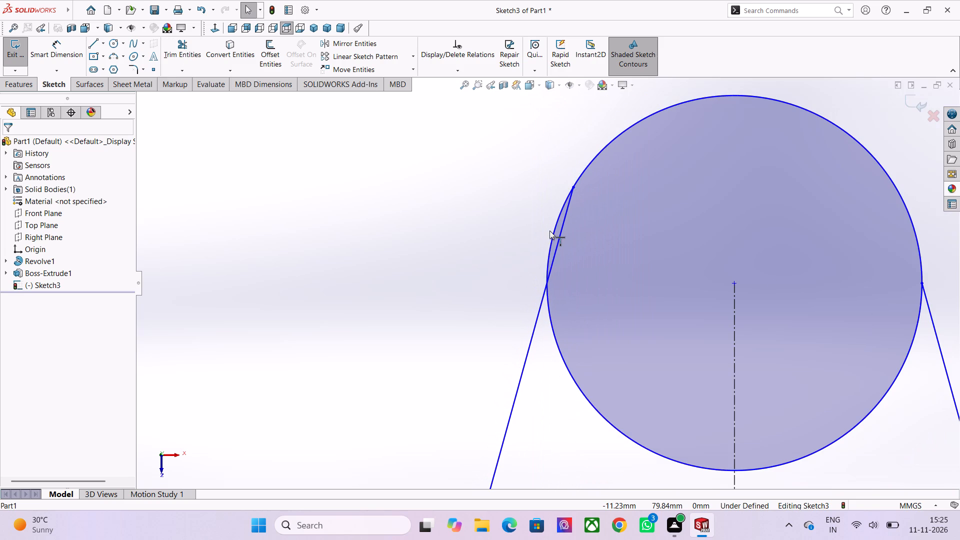
Undo the line extension, the mirrored flange geometry and the upper-left line, back to the two circles and their centerlines.
key(ctrl+z)
key(ctrl+z)
key(ctrl+z)
ctrl+scroll(556, 261, down, 3)
key(ctrl+z)
key(ctrl+z)
key(ctrl+z)
key(ctrl+z)
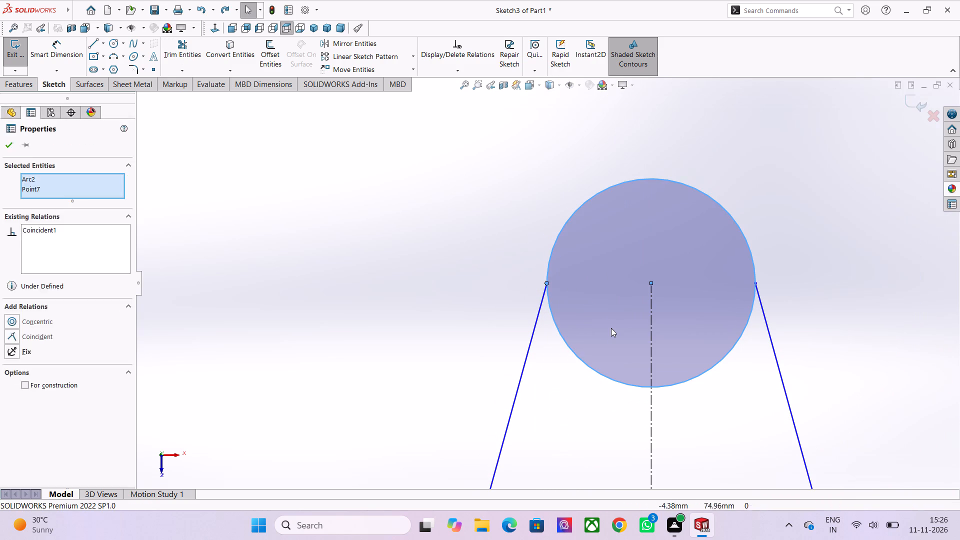
key(ctrl+z)
key(ctrl+z)
ctrl+scroll(611, 328, down, 7)
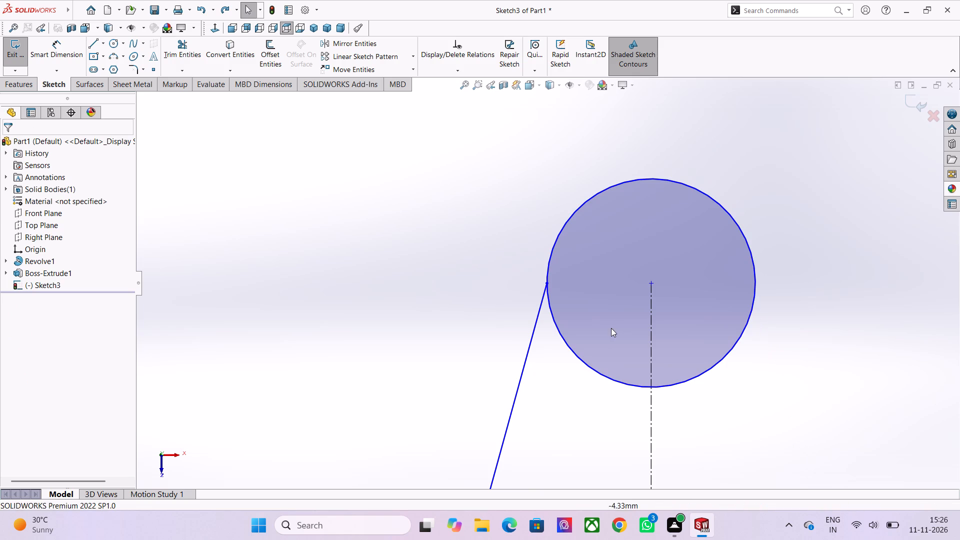
scroll(611, 328, down, 4)
scroll(606, 373, down, 2)
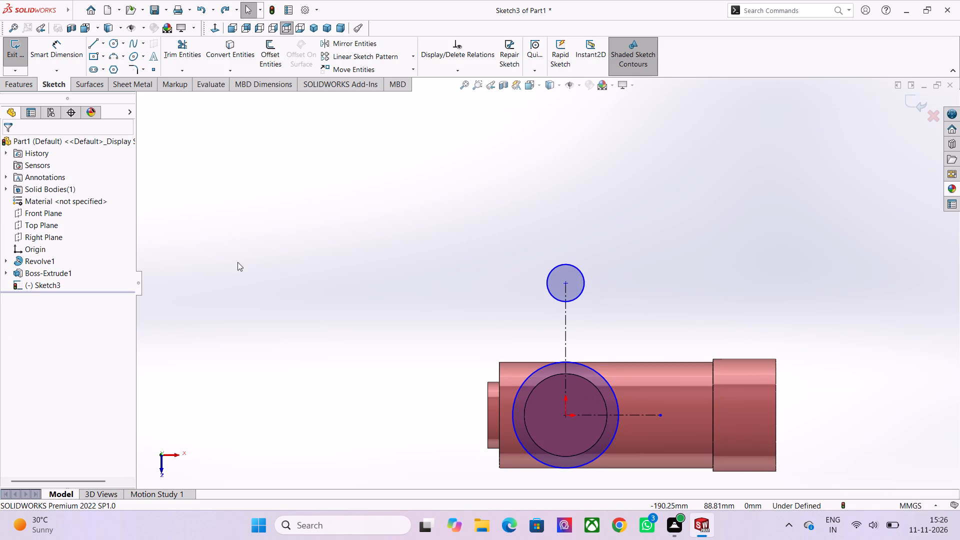
Draw a line about 77 mm long from the upper small circle's left side down to the large circle's left side, tangent to both.
click(90, 45)
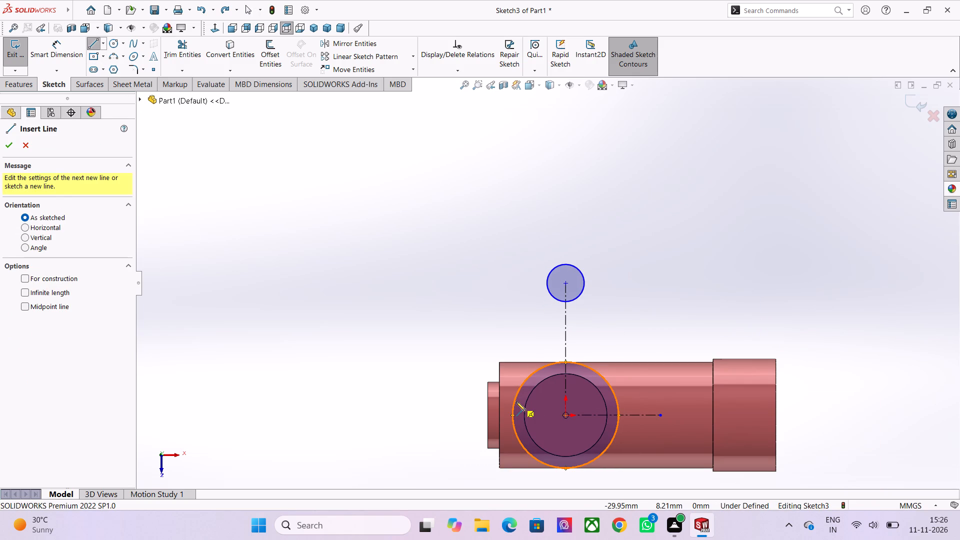
scroll(514, 401, up, 3)
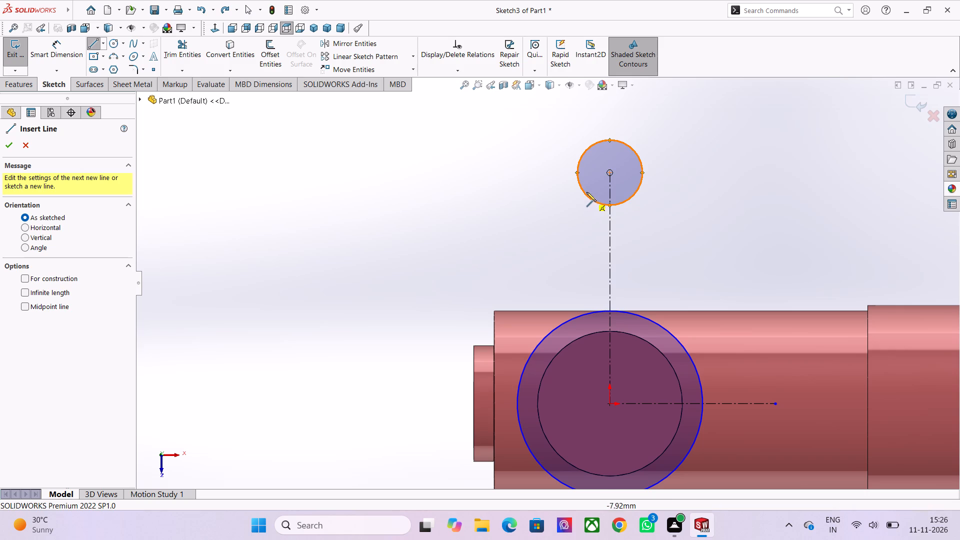
click(577, 166)
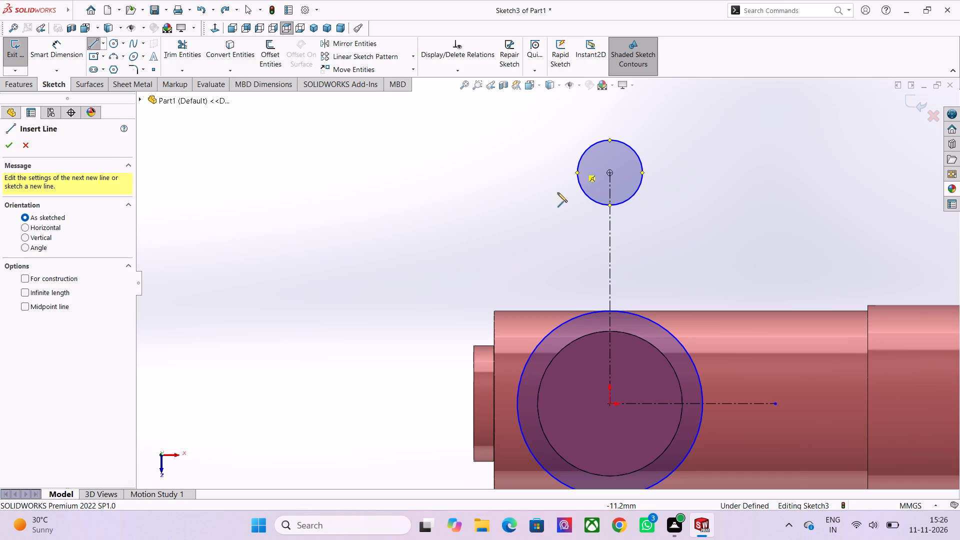
click(523, 373)
key(Escape)
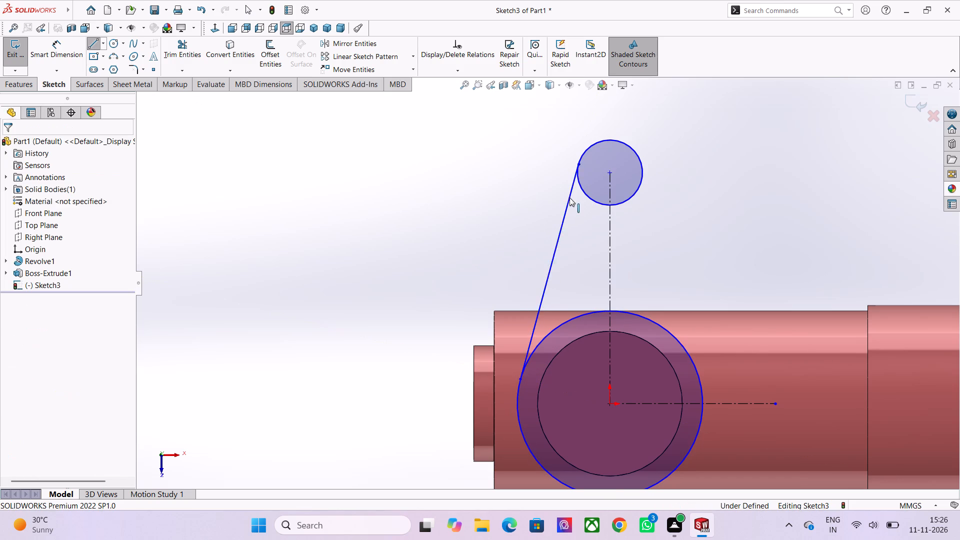
Add a tangent relation between the new slanted line and the upper small circle.
scroll(582, 166, up, 4)
scroll(567, 212, up, 4)
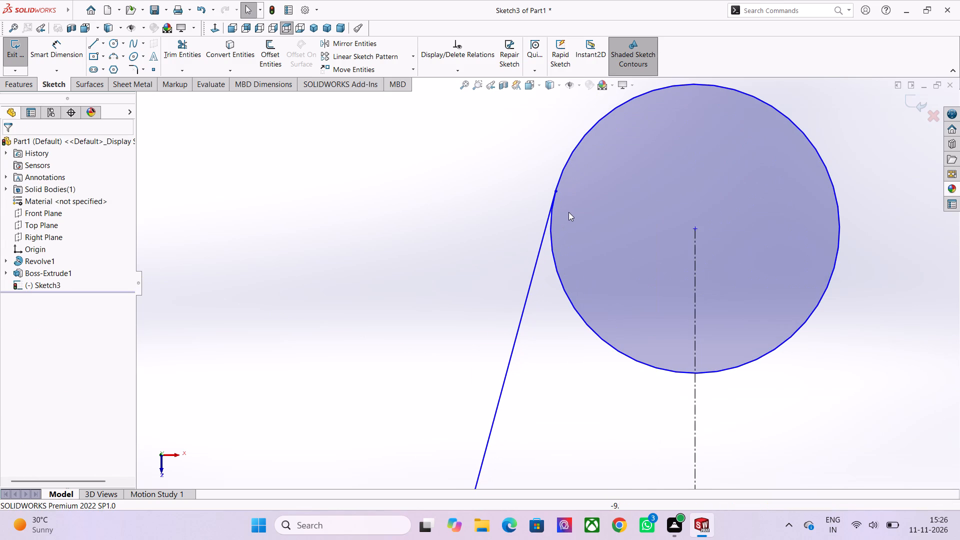
click(538, 256)
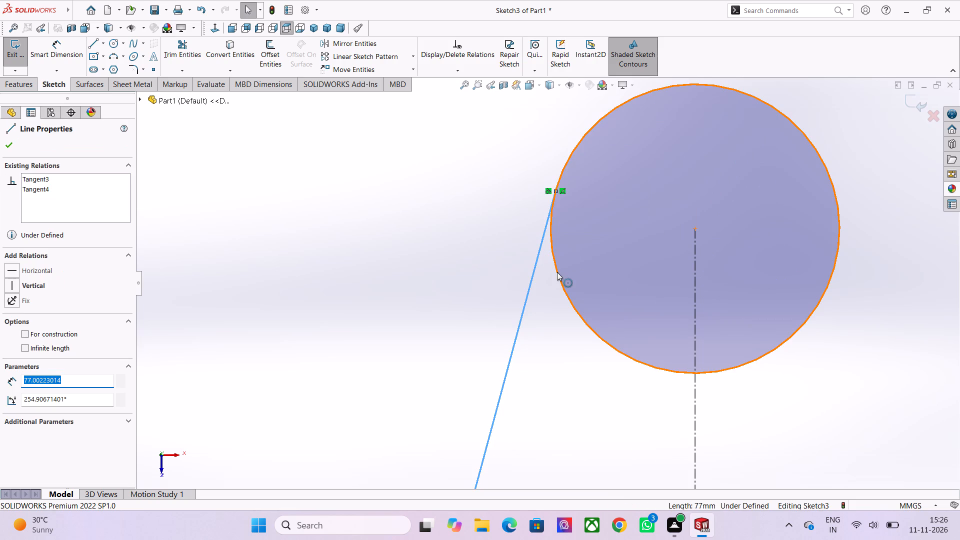
ctrl+click(557, 272)
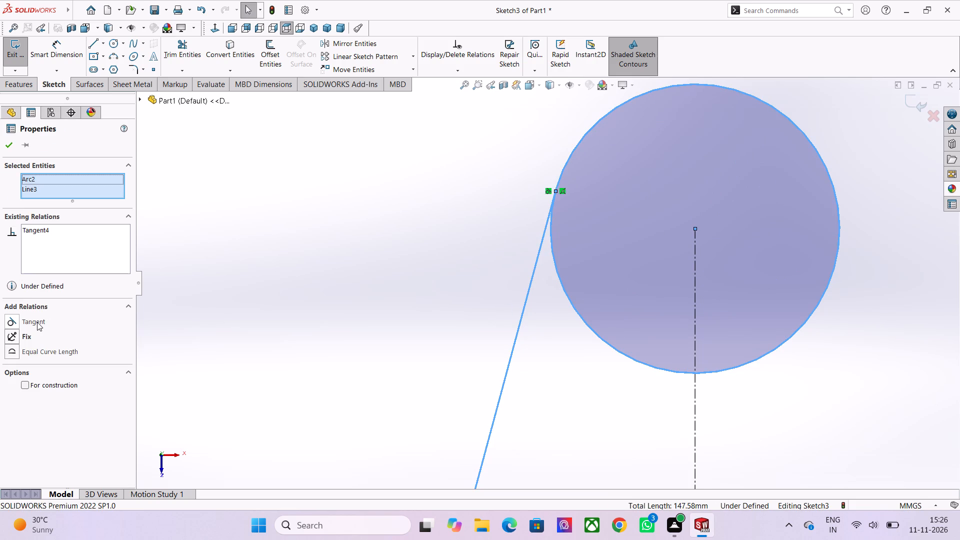
click(37, 322)
click(10, 145)
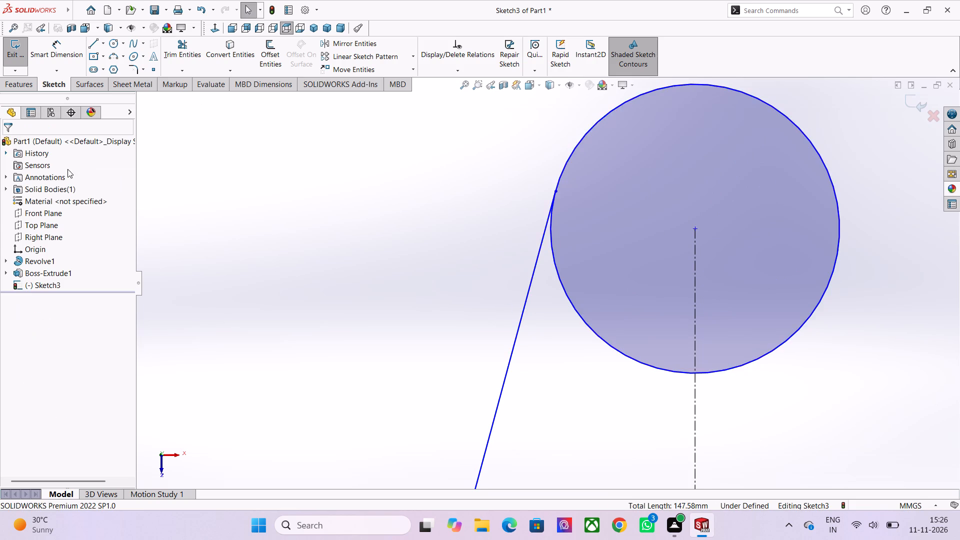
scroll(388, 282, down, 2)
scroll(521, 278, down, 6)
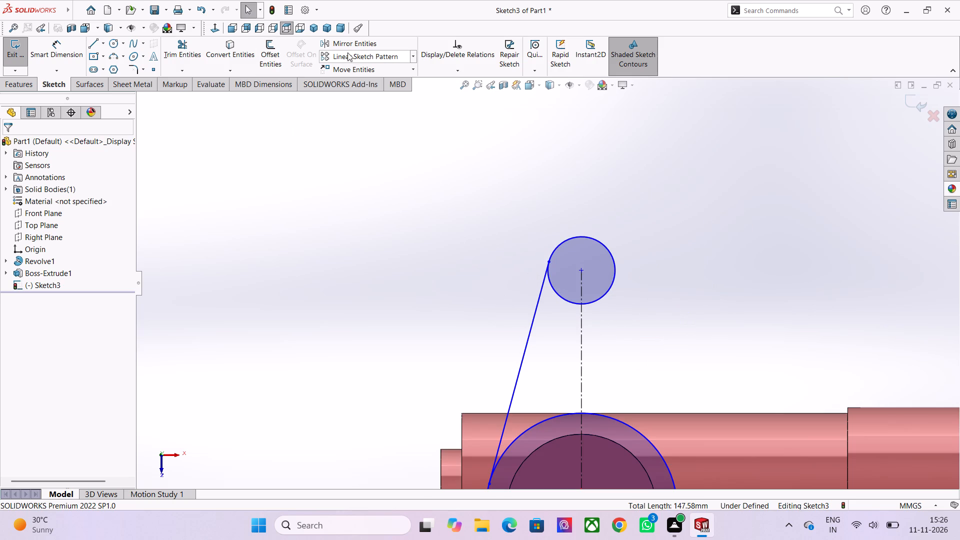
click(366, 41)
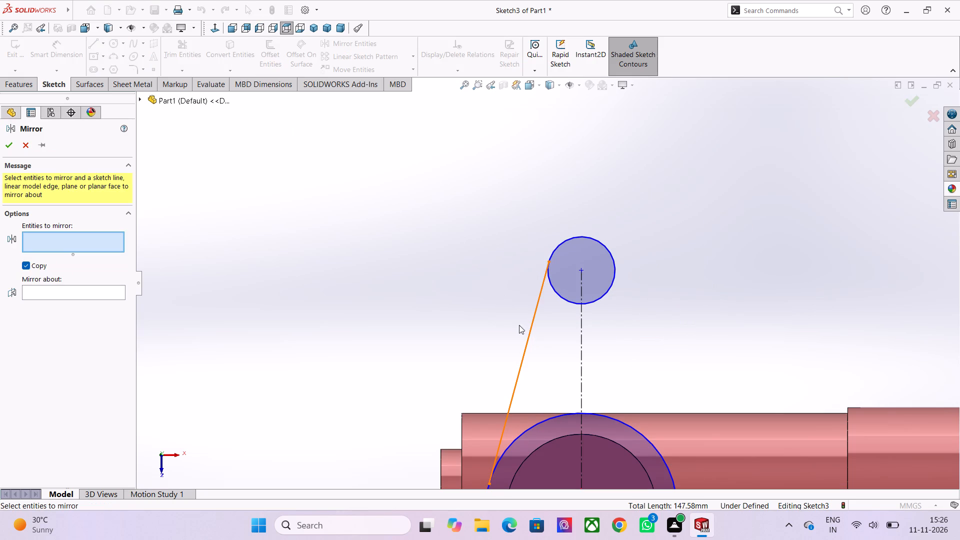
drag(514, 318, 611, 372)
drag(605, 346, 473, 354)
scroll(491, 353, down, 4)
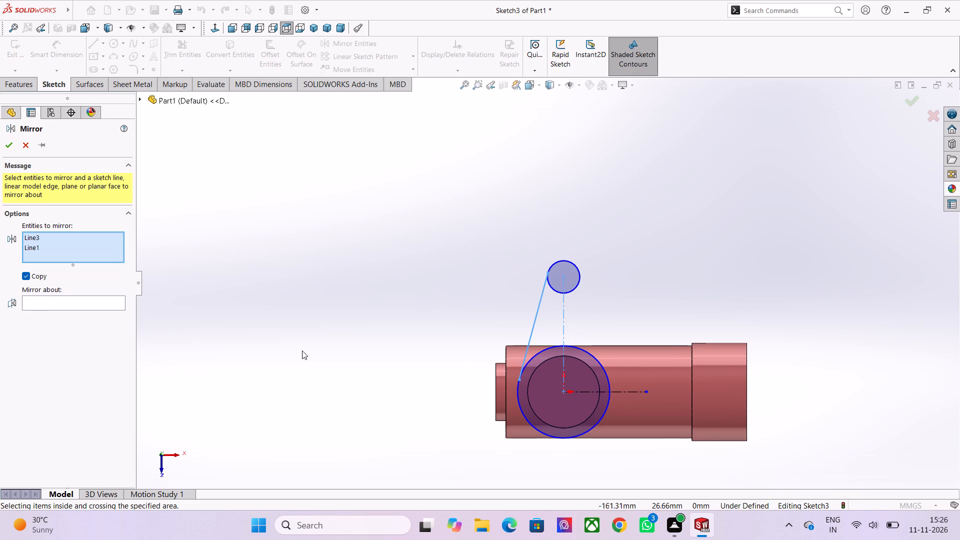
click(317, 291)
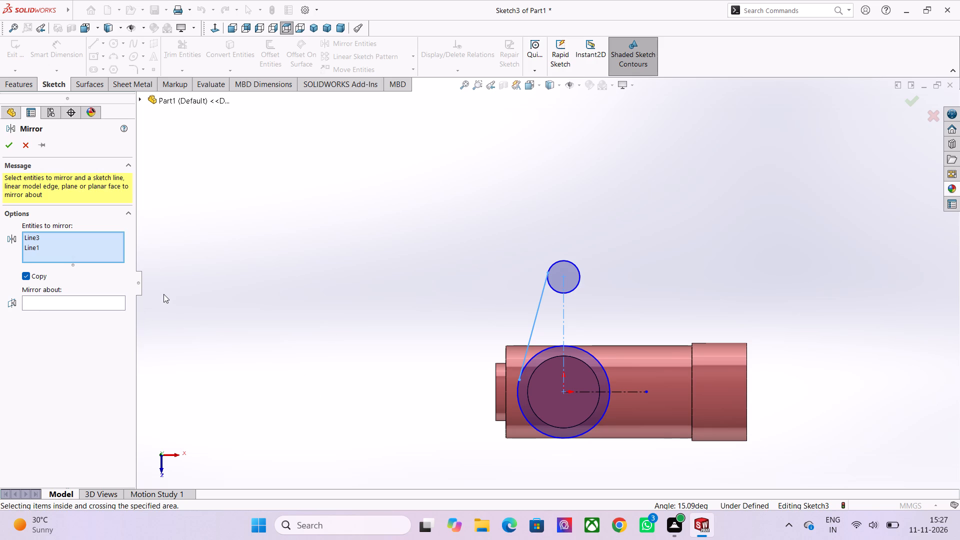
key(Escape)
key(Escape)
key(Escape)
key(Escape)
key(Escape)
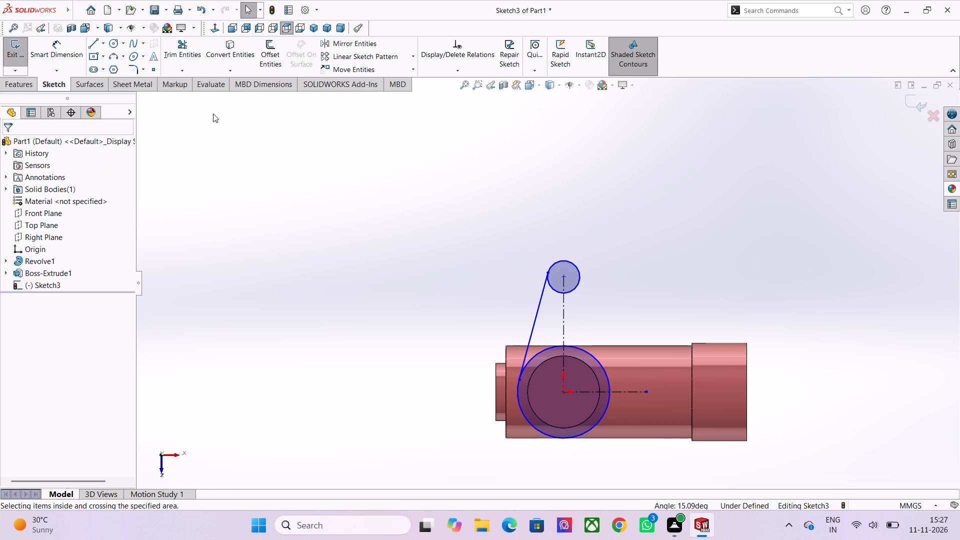
Mirror the slanted tangent line about the vertical centerline to form the matching line on the other side.
click(365, 46)
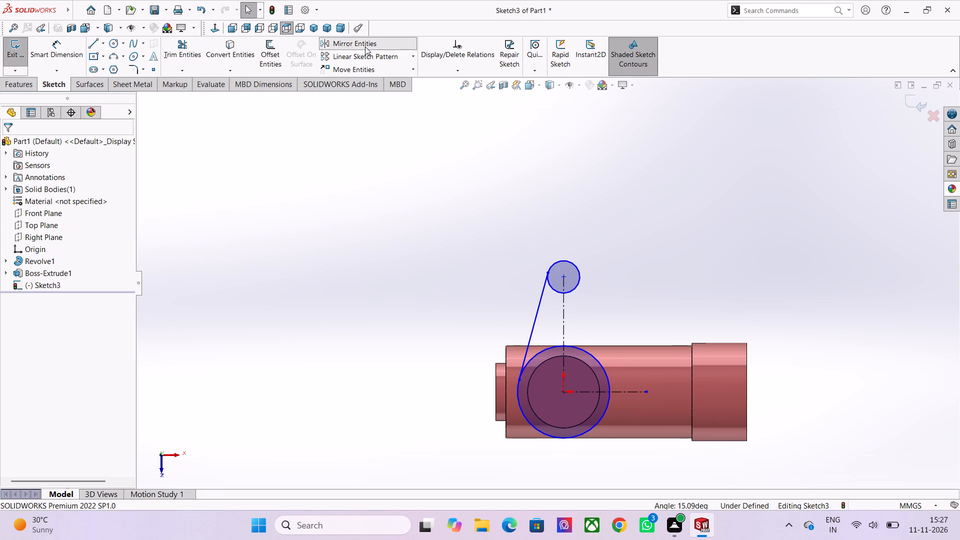
scroll(573, 337, up, 2)
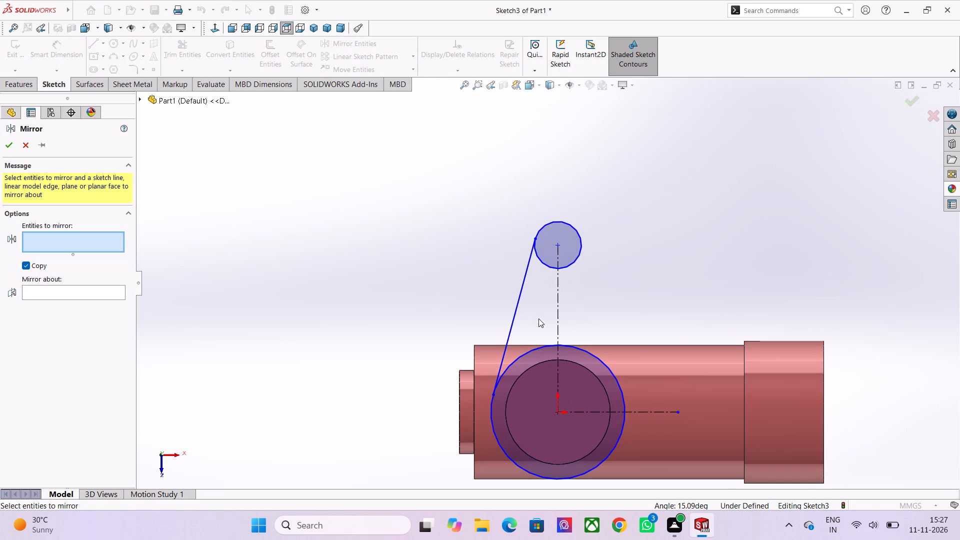
click(516, 300)
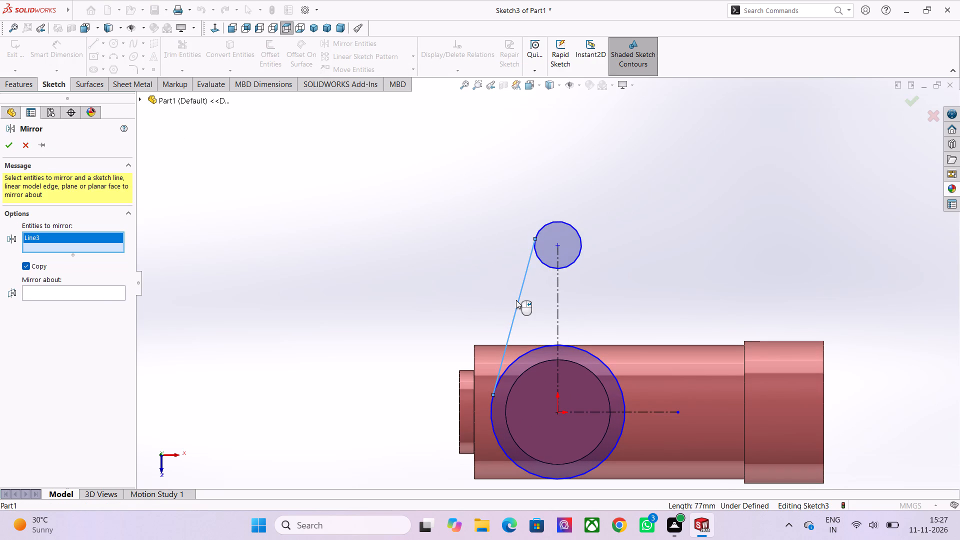
click(93, 294)
click(556, 300)
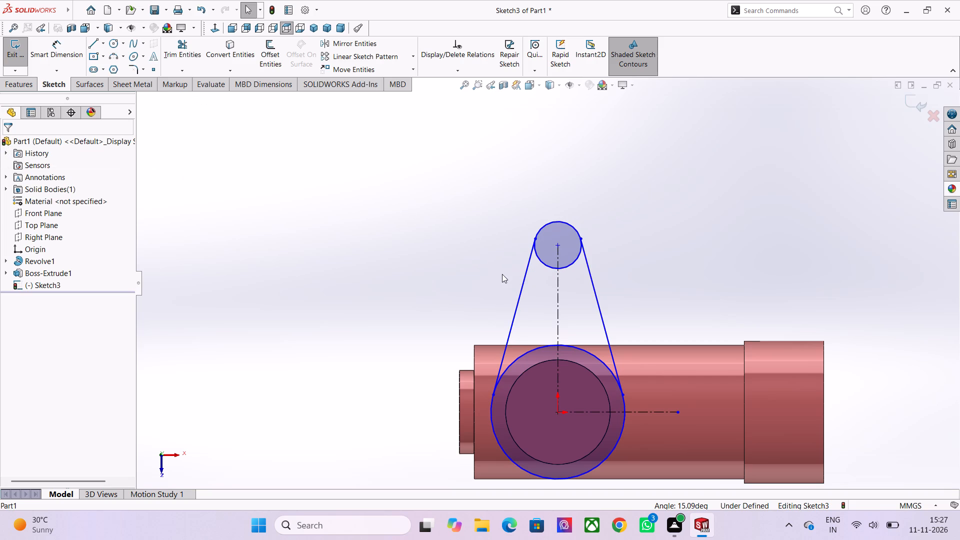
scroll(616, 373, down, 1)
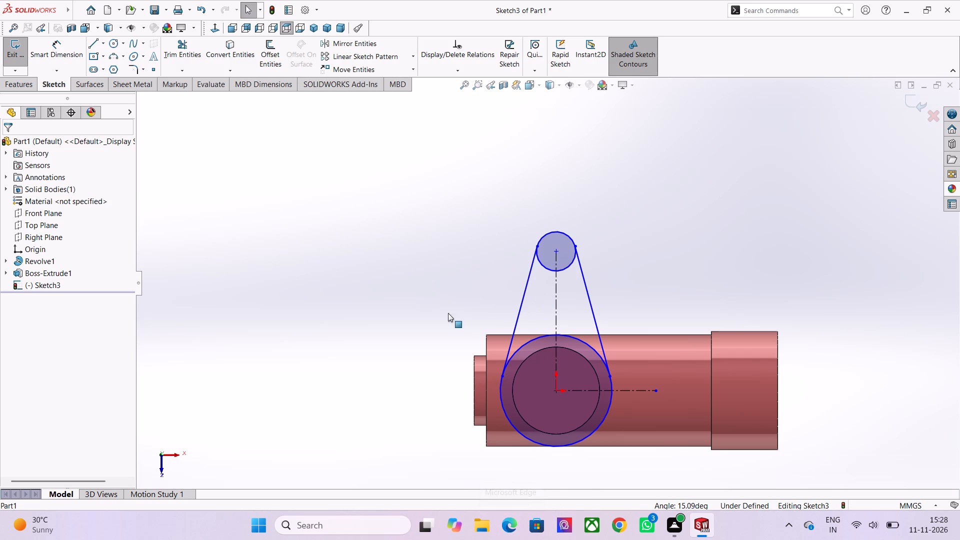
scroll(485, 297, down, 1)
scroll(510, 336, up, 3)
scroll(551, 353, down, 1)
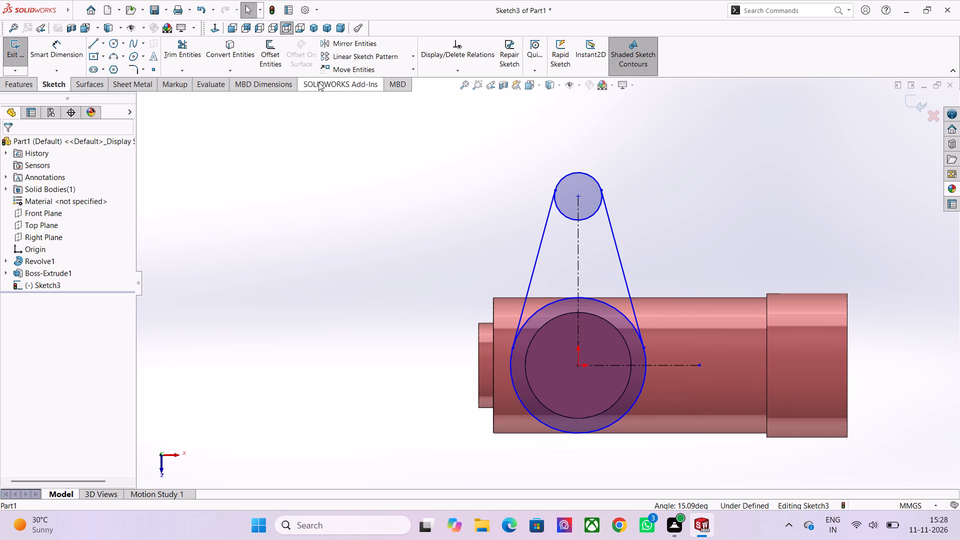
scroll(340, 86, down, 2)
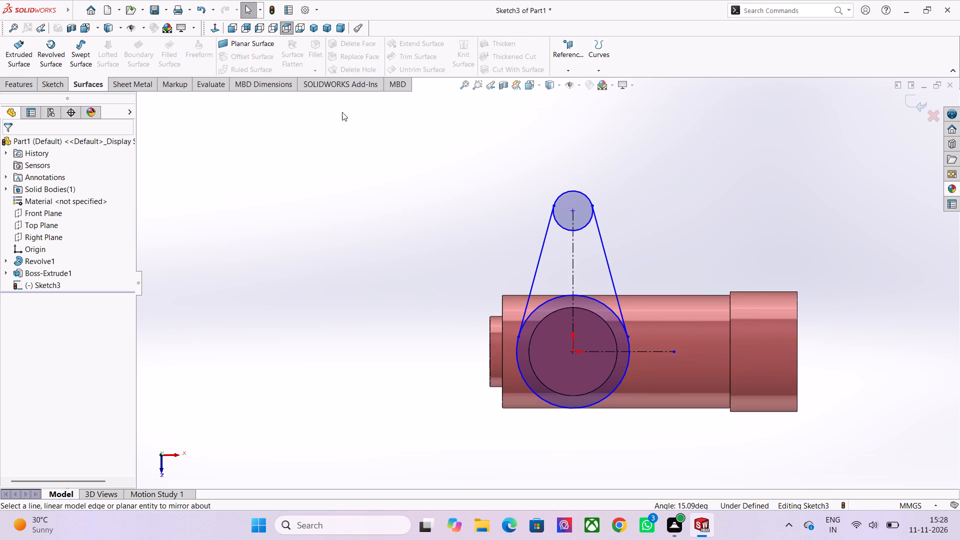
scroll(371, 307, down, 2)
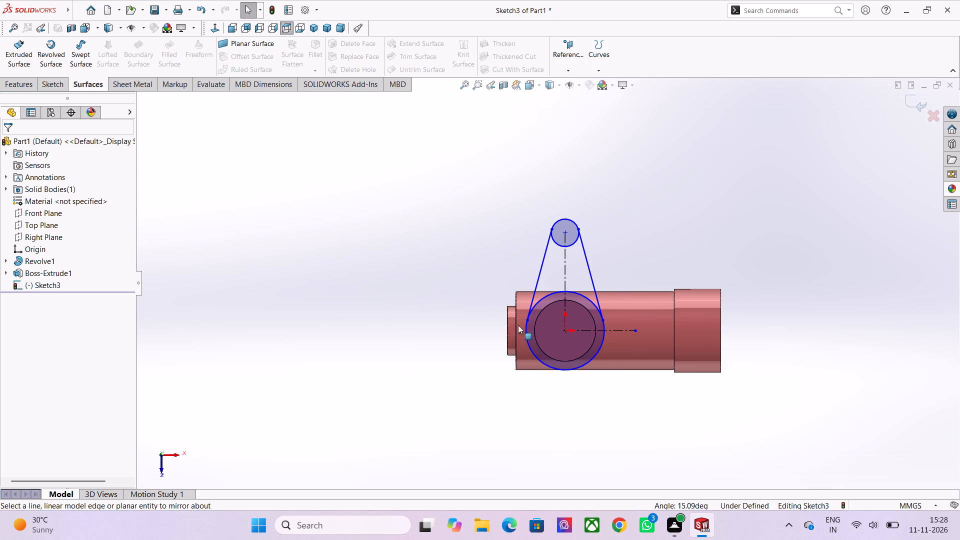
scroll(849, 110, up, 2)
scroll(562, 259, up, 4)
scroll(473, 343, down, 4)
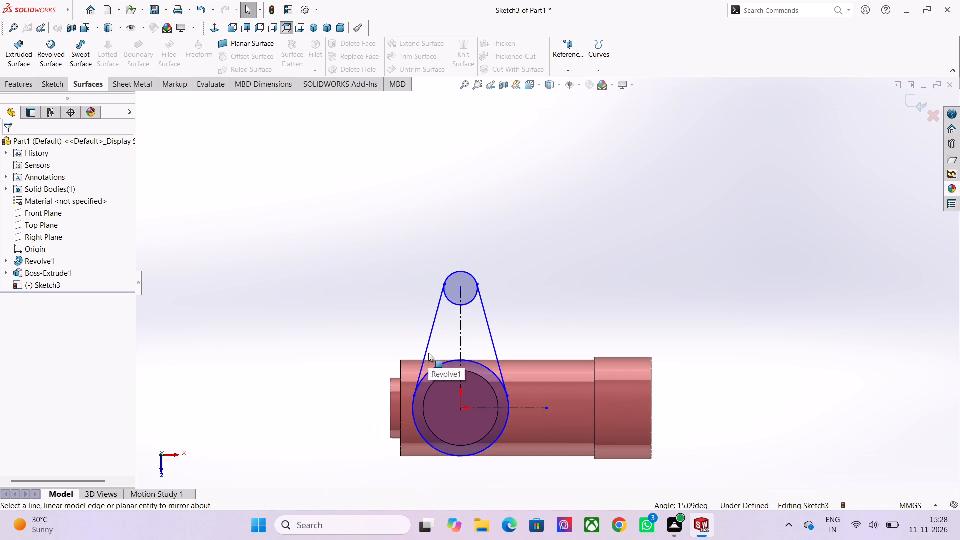
Select the upper small circle, both slanted lines and the vertical centerline together and apply Mirror Entities to the selection.
scroll(455, 331, up, 2)
drag(530, 286, 341, 365)
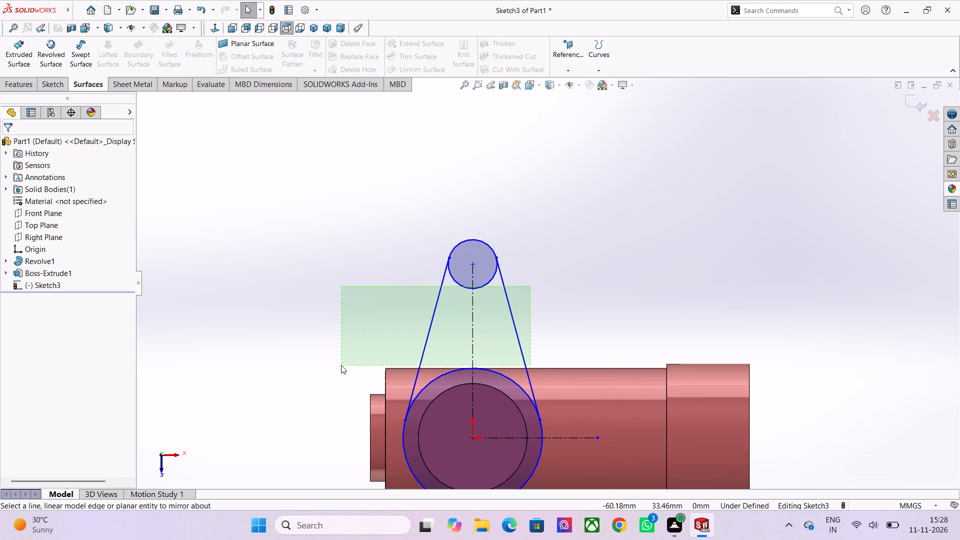
drag(341, 365, 378, 290)
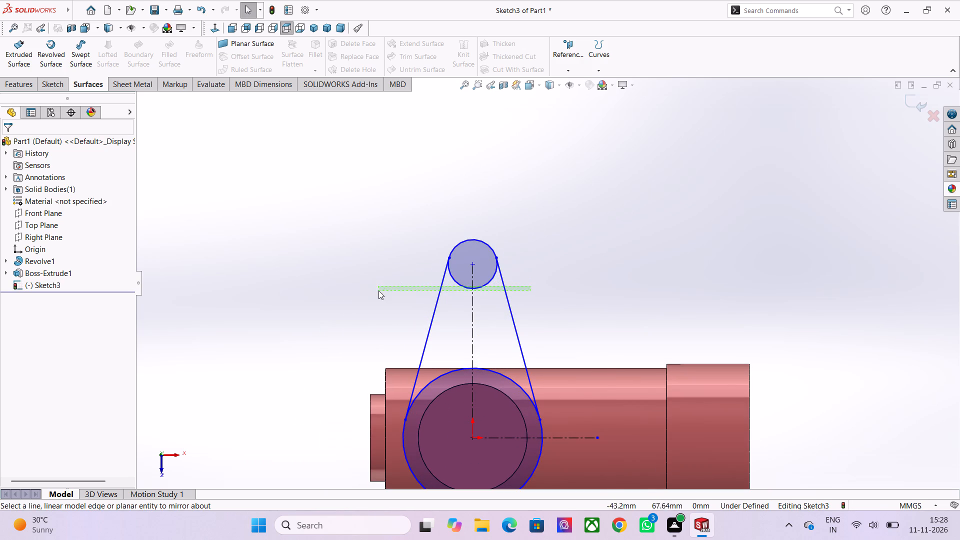
drag(378, 290, 380, 188)
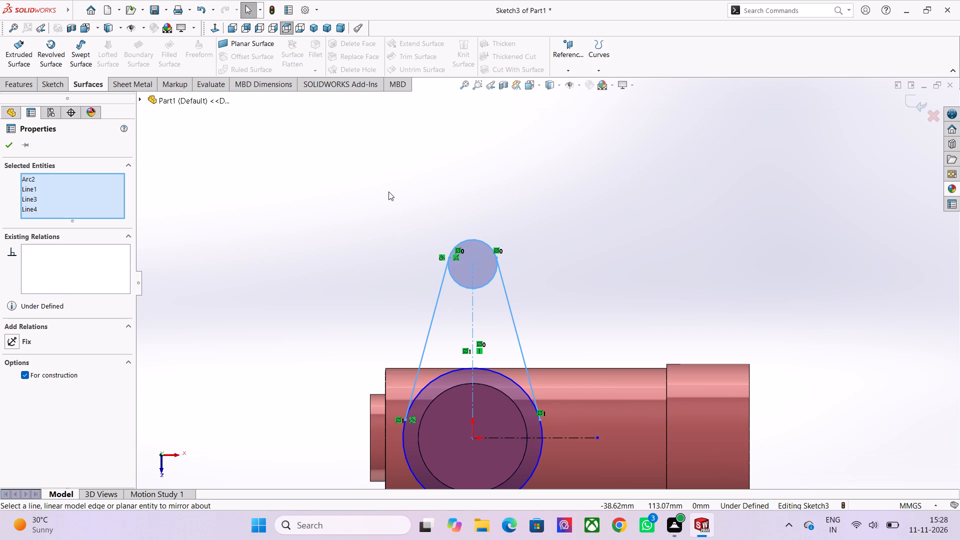
scroll(452, 430, down, 1)
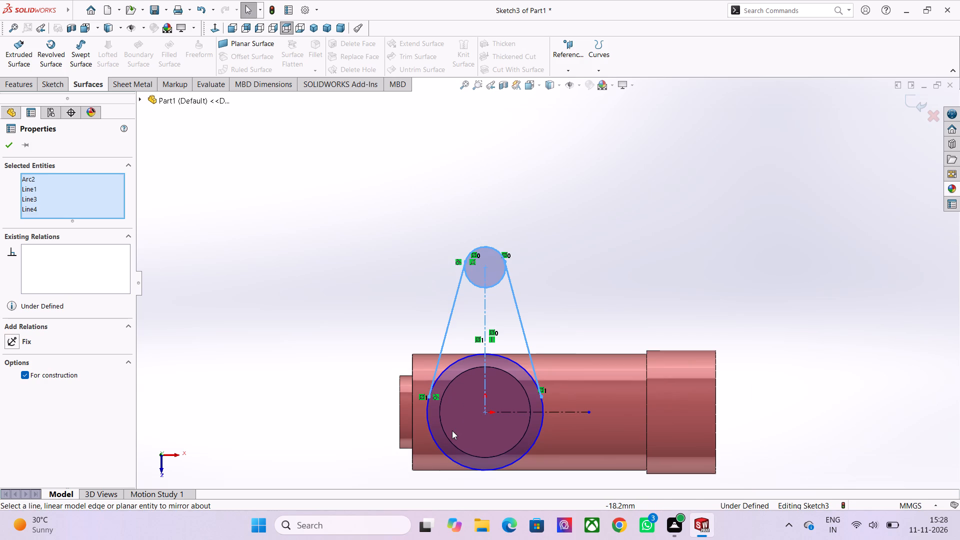
click(47, 86)
click(347, 45)
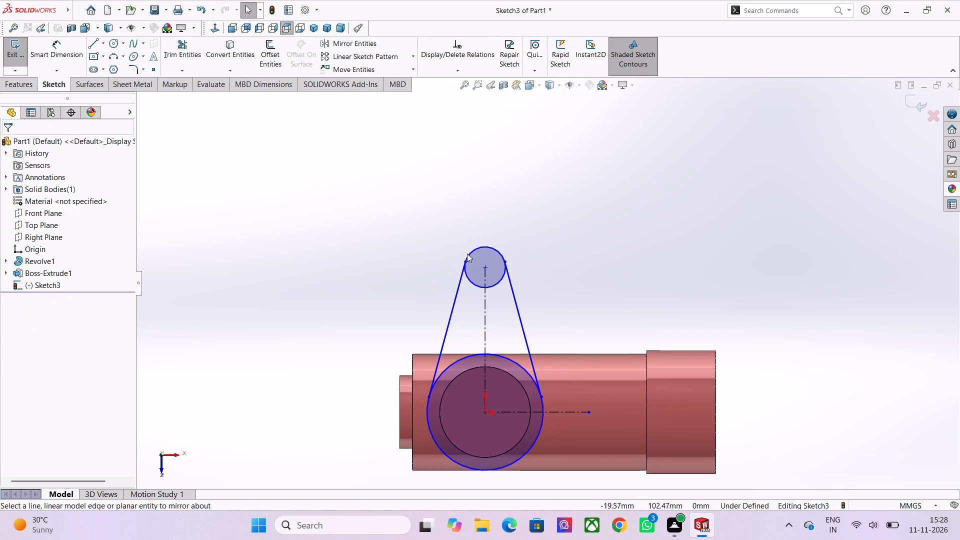
Mirror the upper small circle, the slanted lines and the vertical centerline about the horizontal centerline to form the lower half.
scroll(469, 258, down, 2)
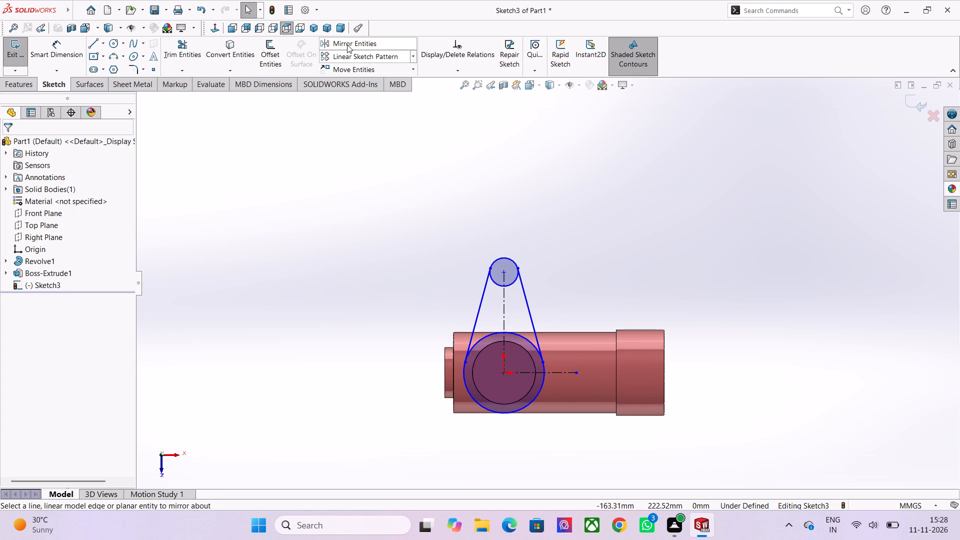
click(347, 44)
drag(552, 238, 518, 286)
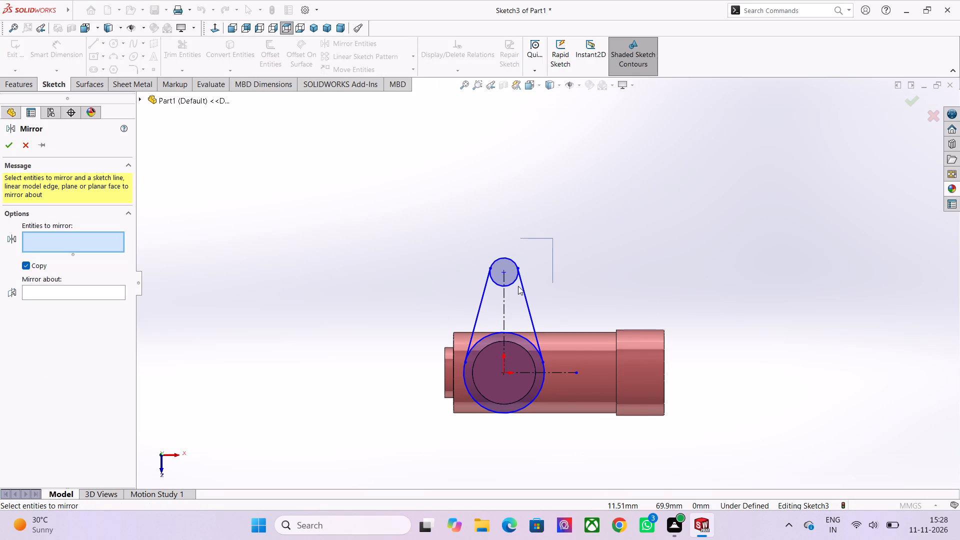
drag(518, 286, 450, 303)
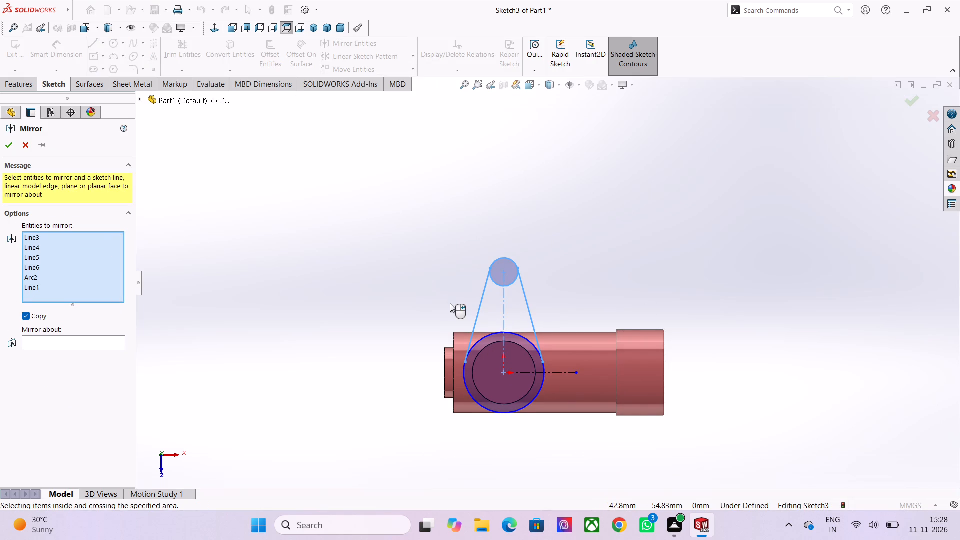
click(108, 343)
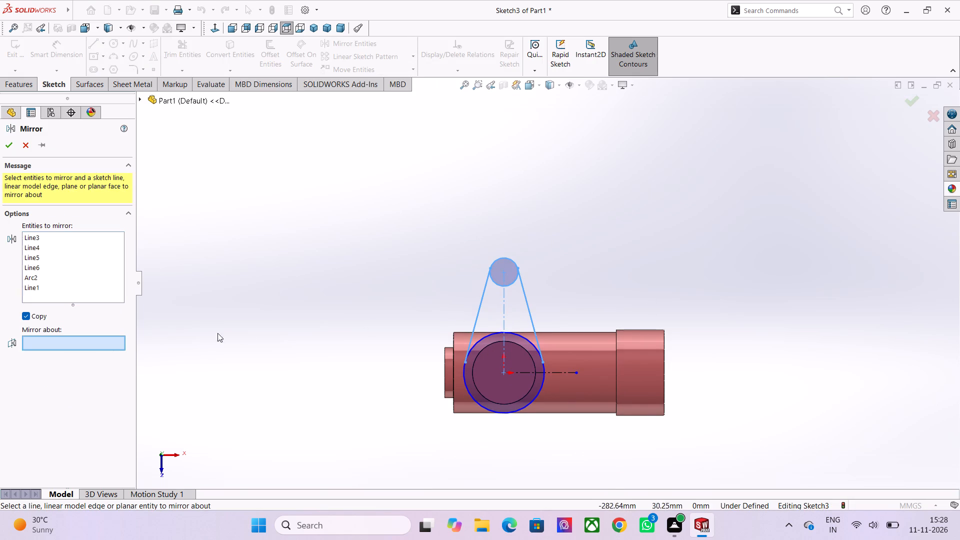
scroll(551, 371, up, 3)
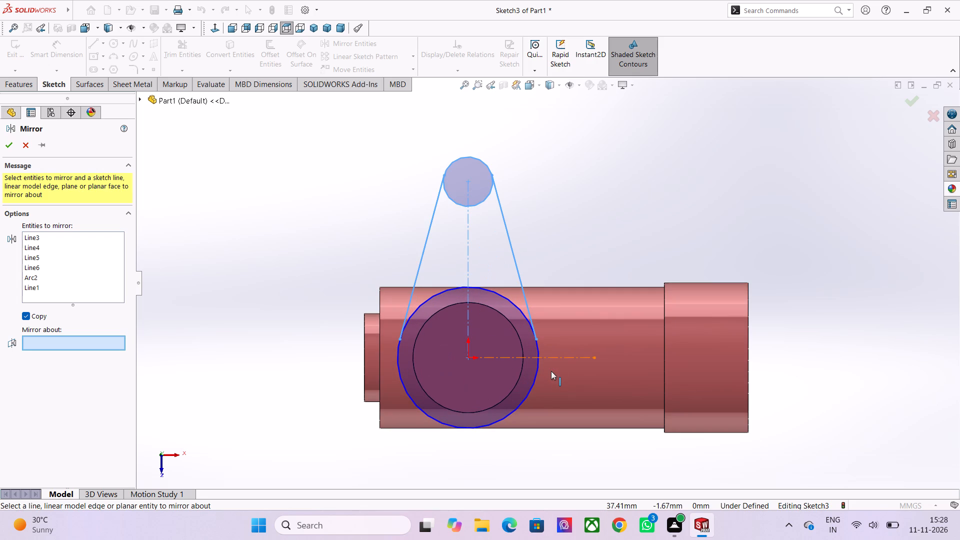
click(558, 357)
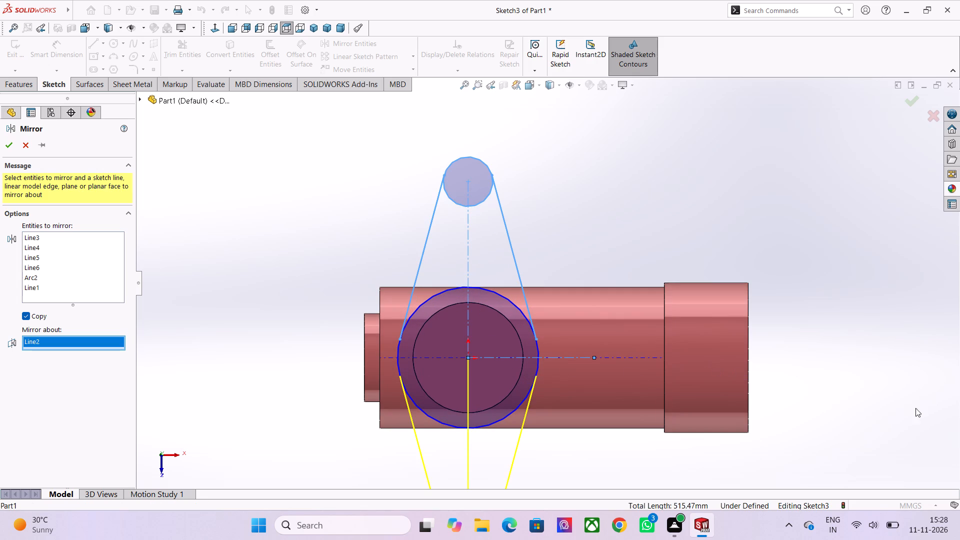
click(5, 150)
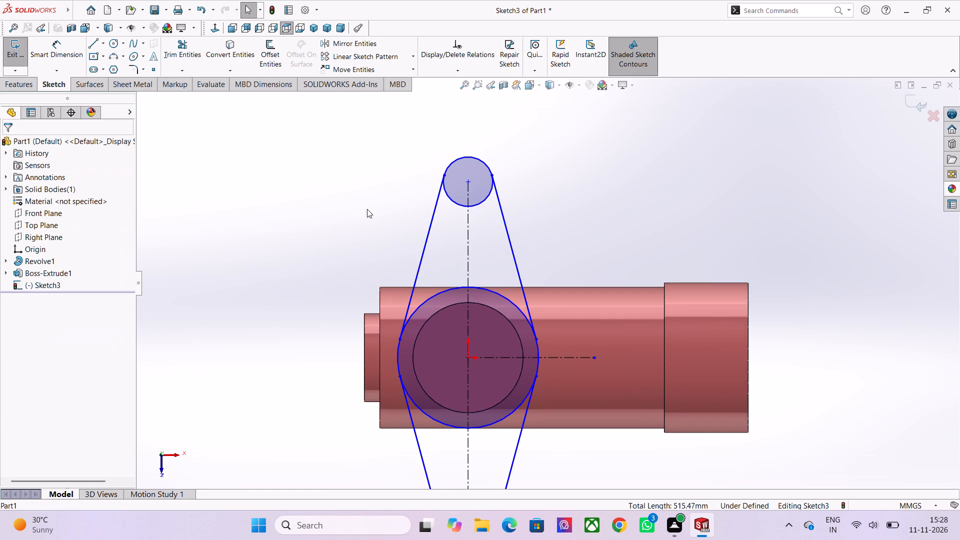
Dimension the upper small circle's diameter at 30 mm.
scroll(447, 303, down, 1)
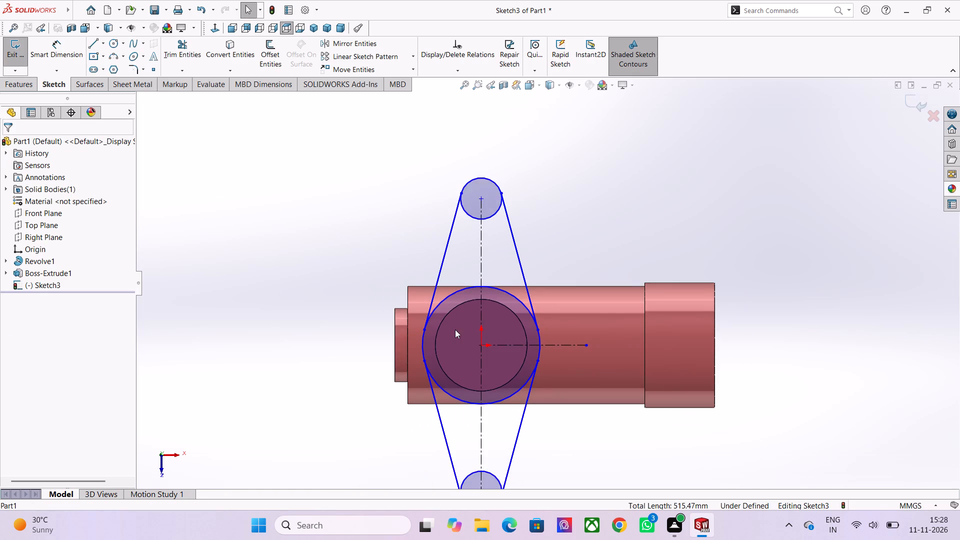
scroll(455, 329, down, 1)
click(41, 54)
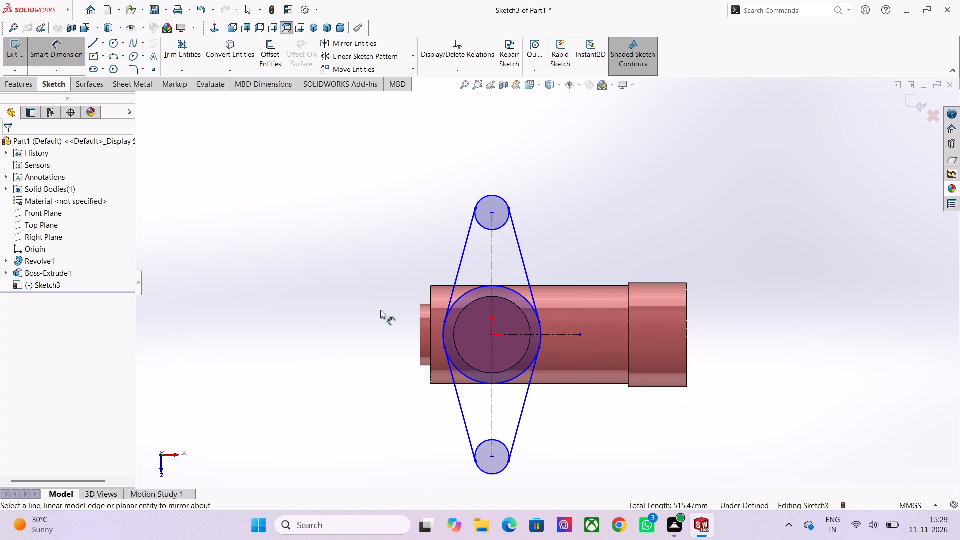
click(484, 197)
click(487, 162)
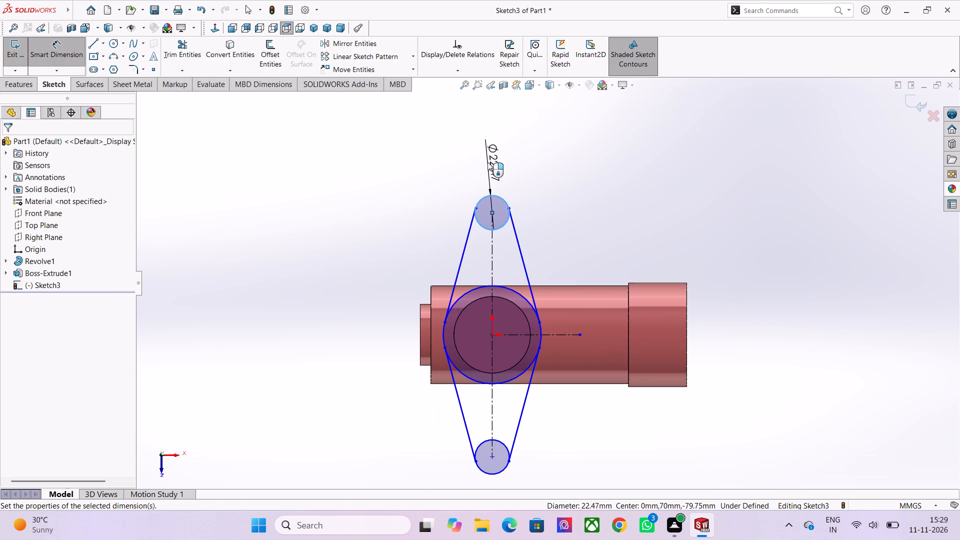
text(30)
key(Return)
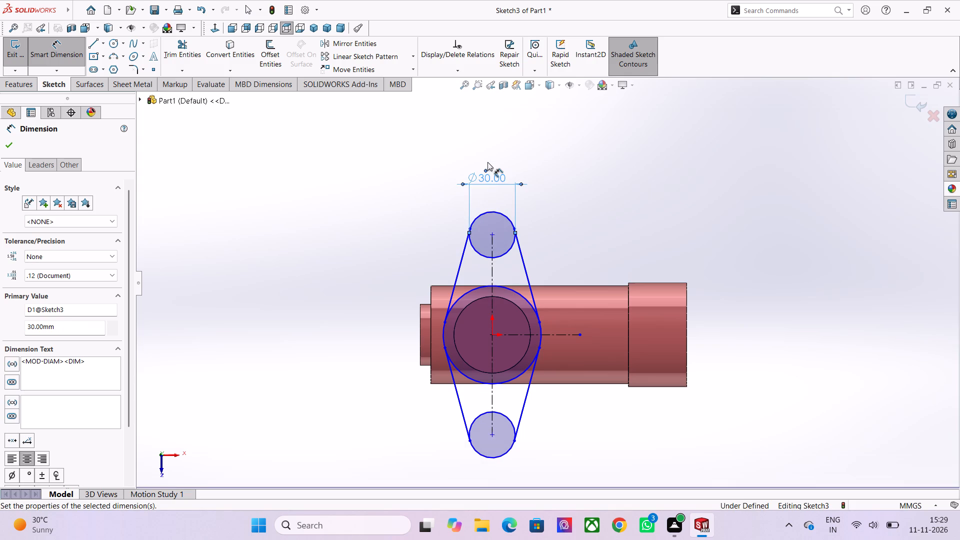
Dimension the large central circle's diameter, accepting 64 mm.
scroll(466, 334, up, 3)
click(463, 269)
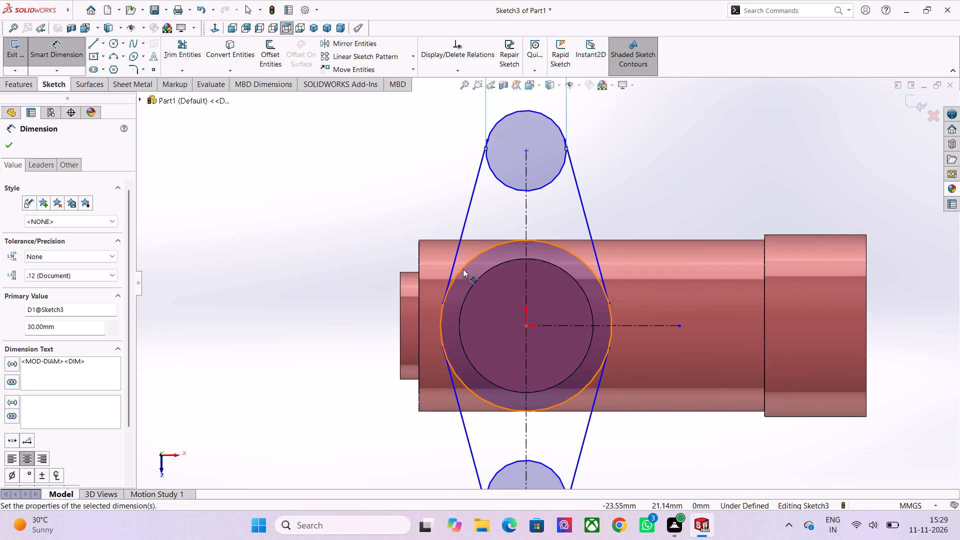
click(347, 219)
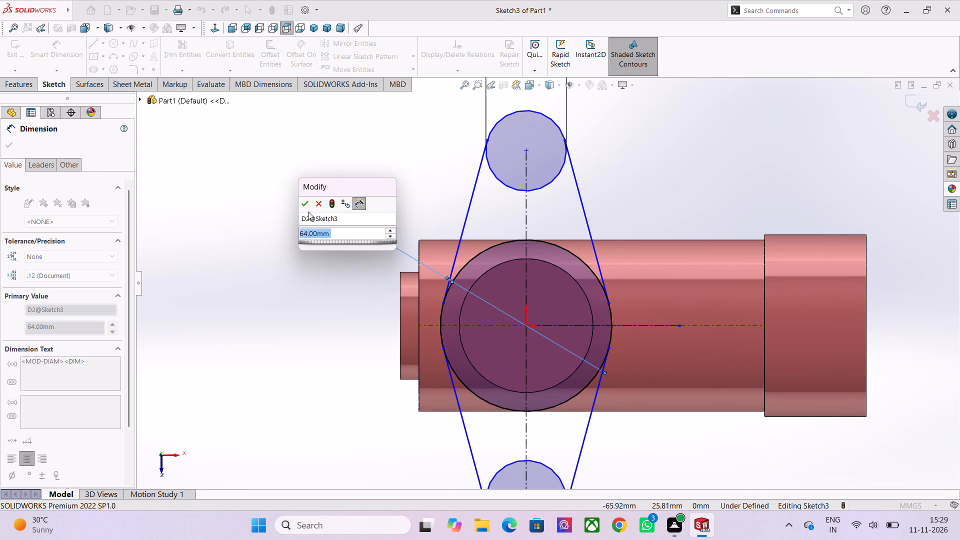
click(306, 207)
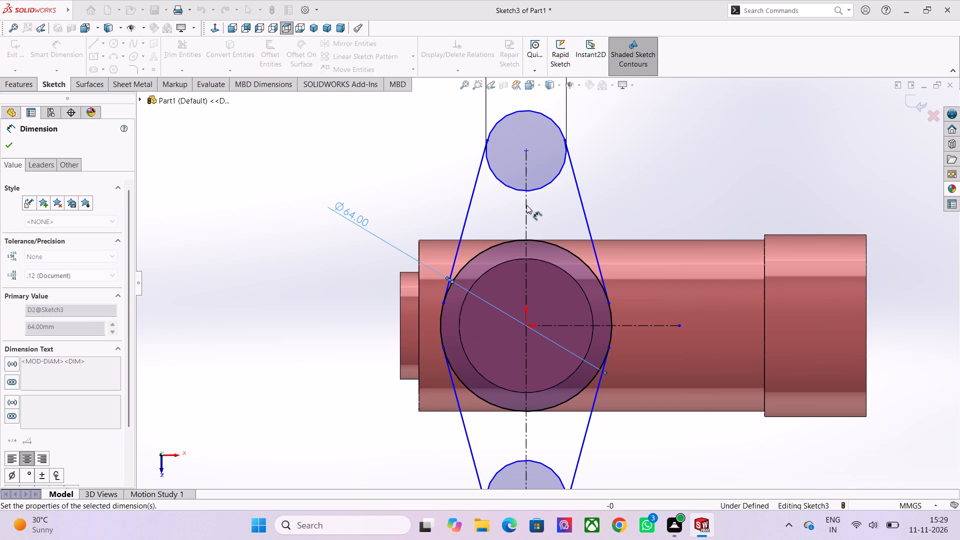
Dimension the vertical distance between the centers of the upper and lower small circles at 92 mm.
scroll(528, 179, down, 1)
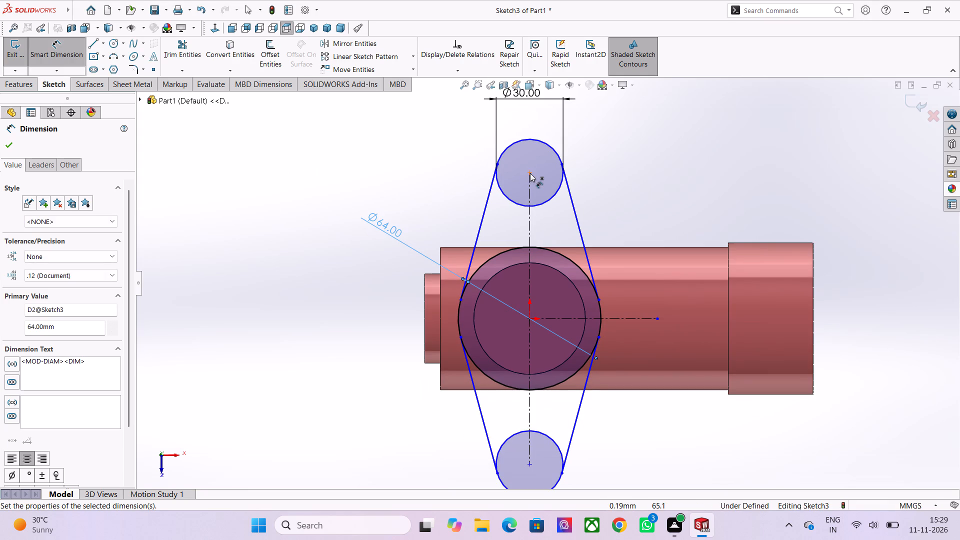
click(529, 171)
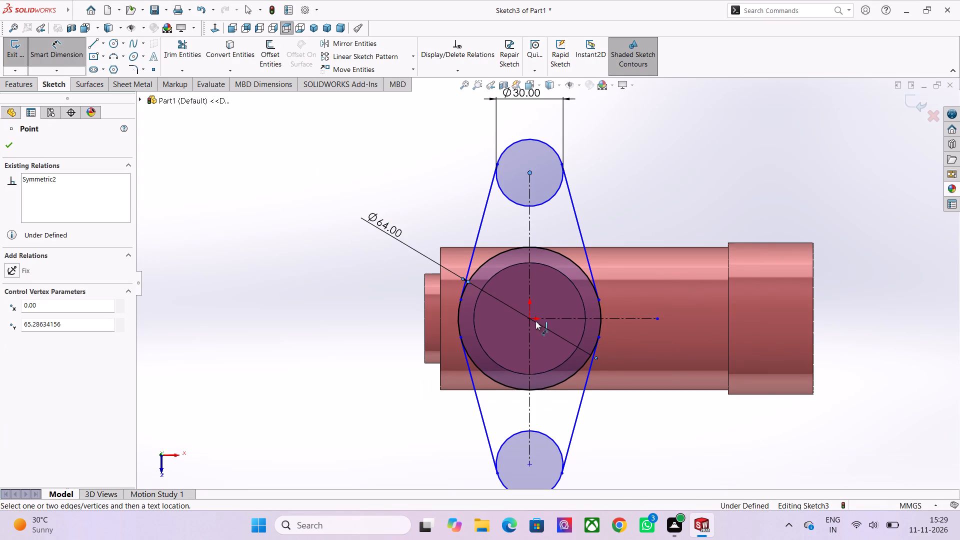
scroll(529, 388, down, 1)
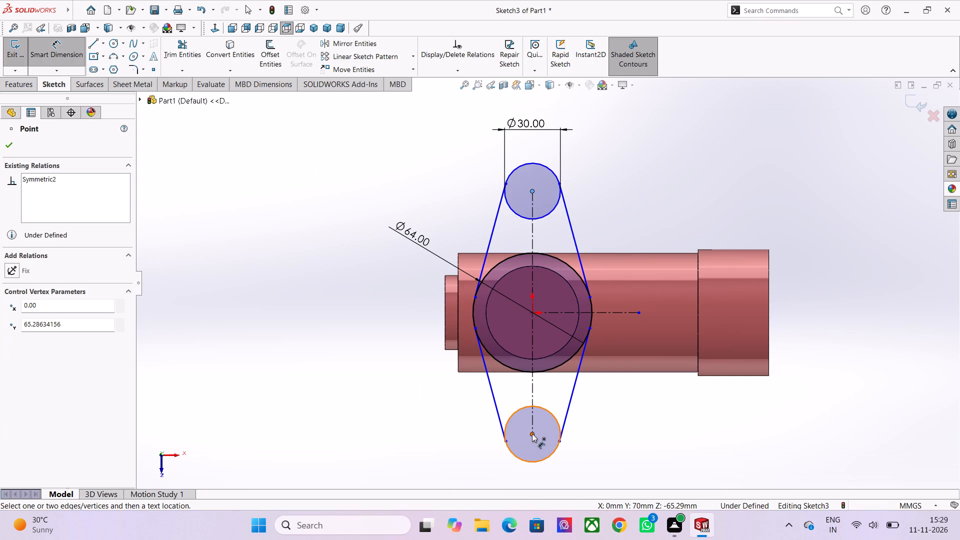
click(532, 433)
click(844, 355)
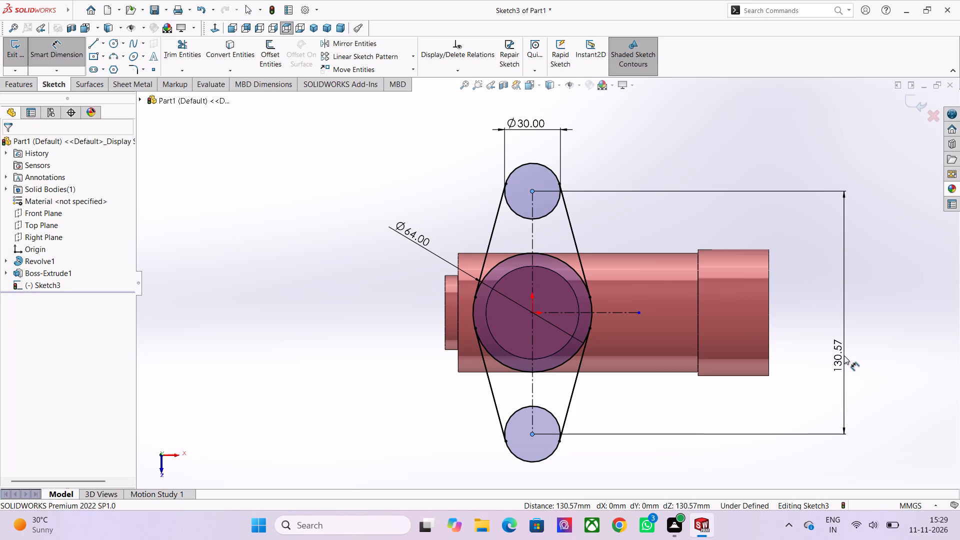
text(92)
key(Return)
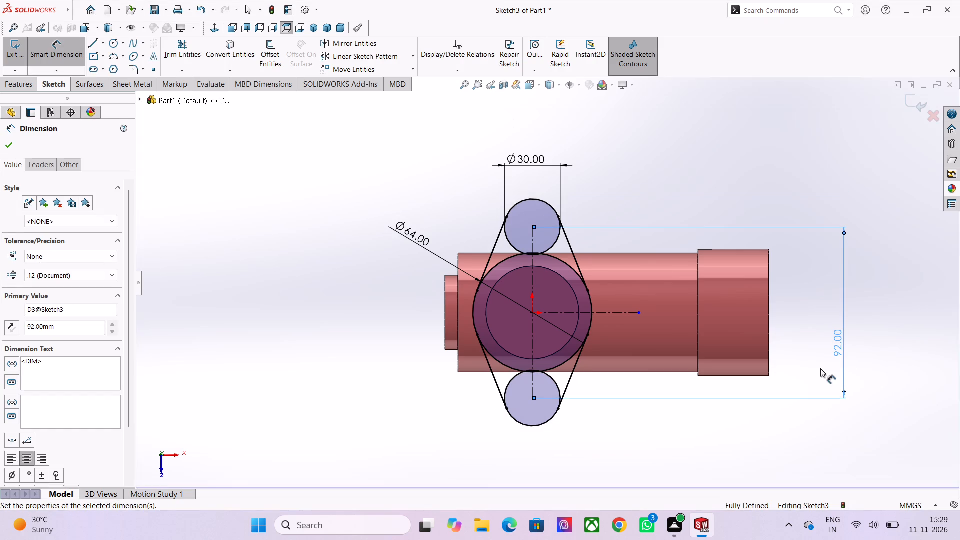
click(11, 148)
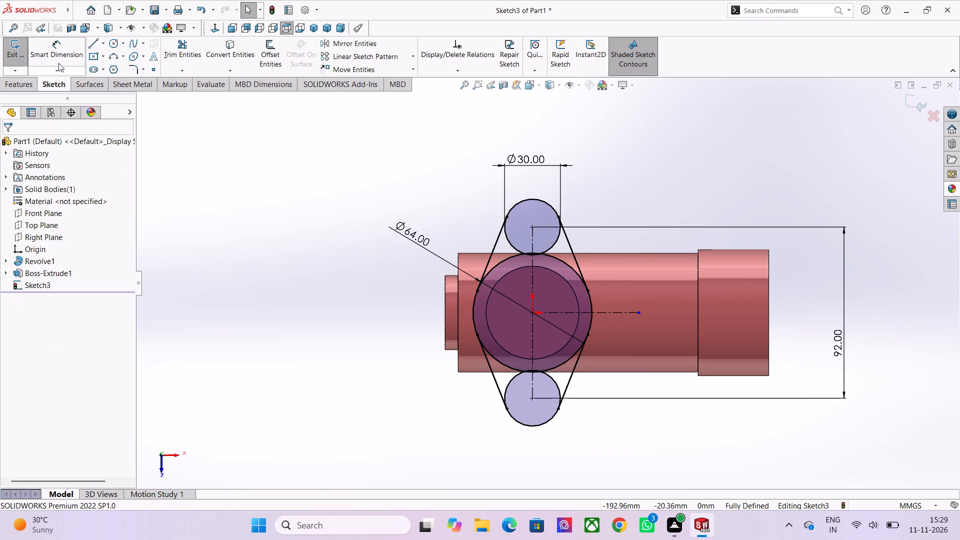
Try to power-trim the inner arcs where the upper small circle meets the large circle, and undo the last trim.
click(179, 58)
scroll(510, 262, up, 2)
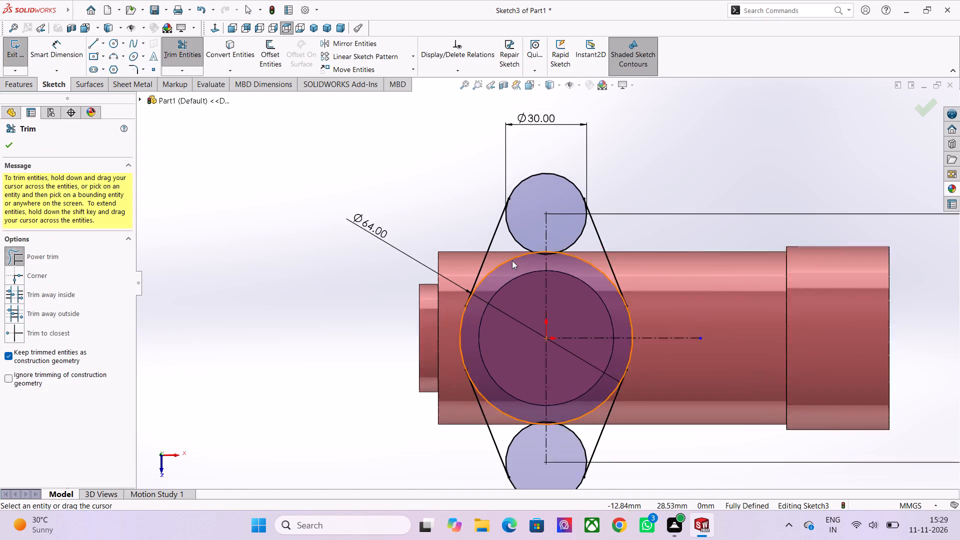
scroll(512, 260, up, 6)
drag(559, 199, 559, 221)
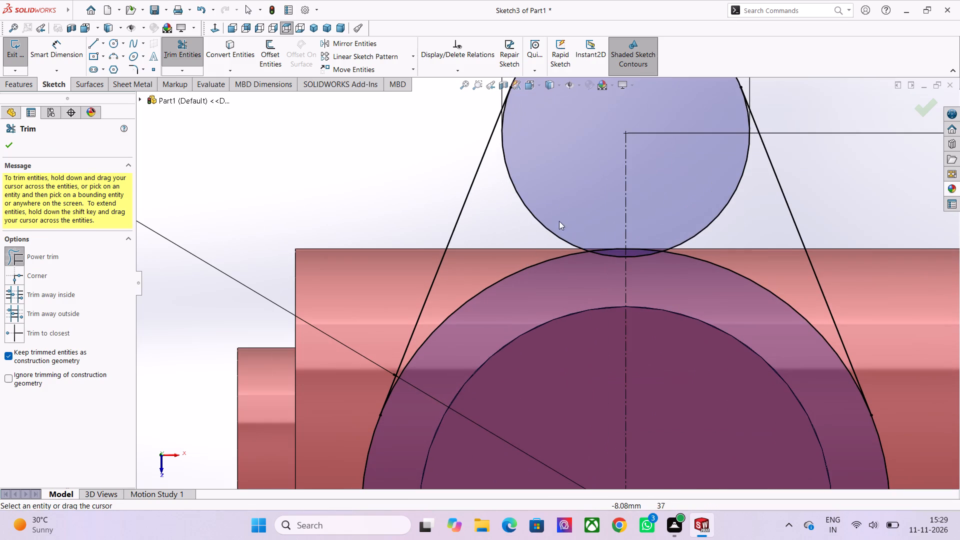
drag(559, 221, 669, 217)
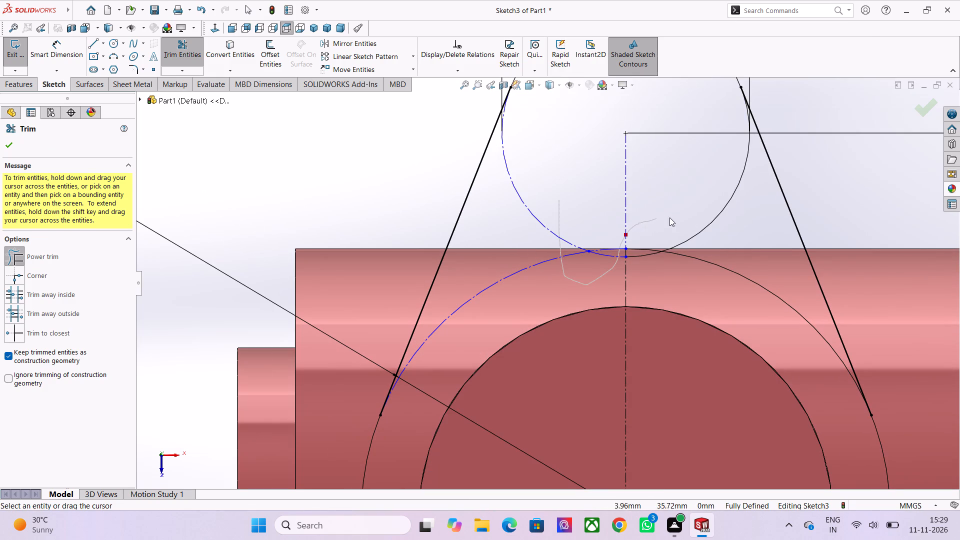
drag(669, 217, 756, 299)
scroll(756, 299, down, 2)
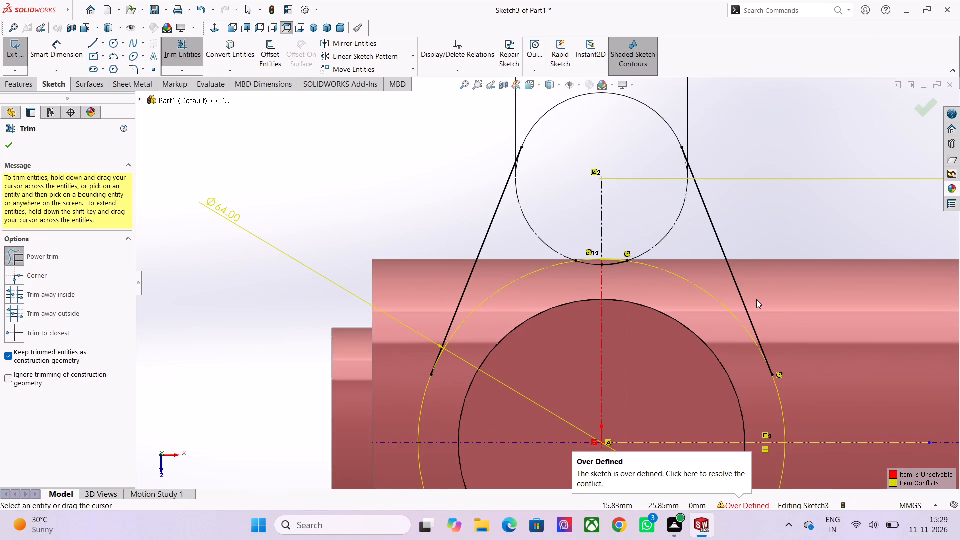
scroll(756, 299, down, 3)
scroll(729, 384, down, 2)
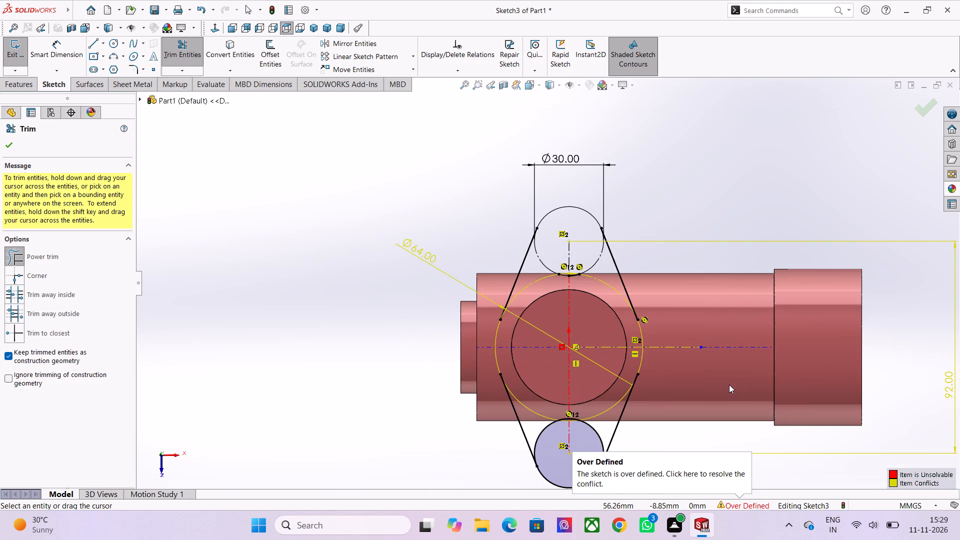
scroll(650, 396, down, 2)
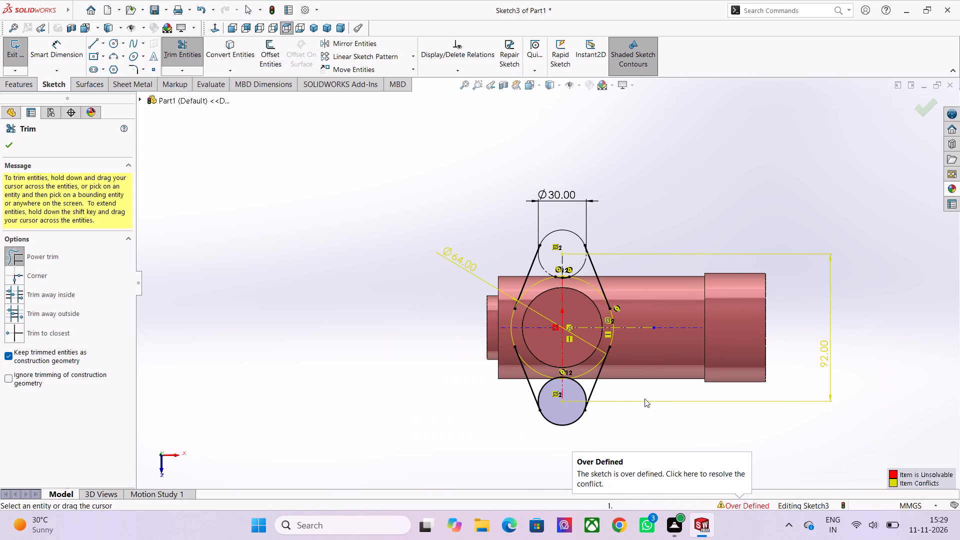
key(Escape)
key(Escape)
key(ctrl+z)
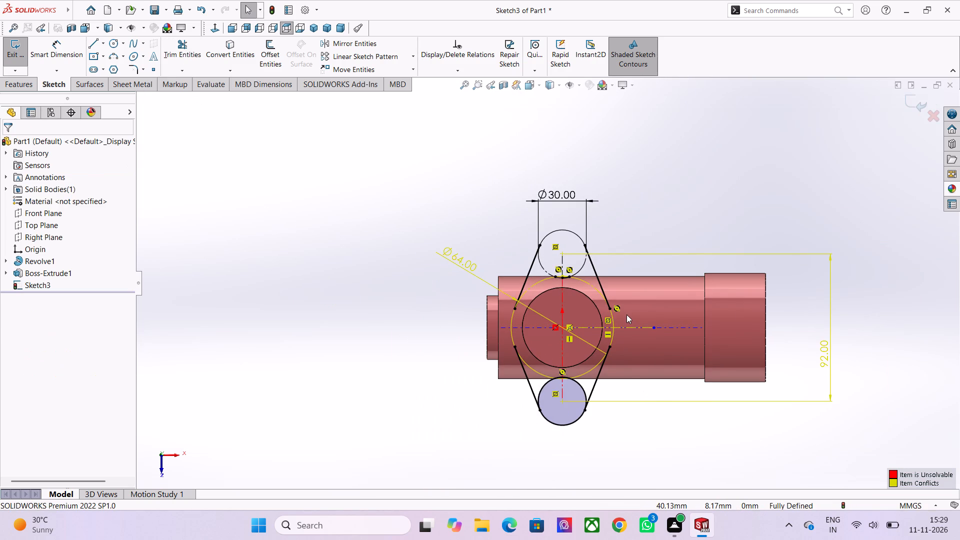
Trim the inner arcs of the upper small circle and the large circle between the upper slanted lines, keeping them as construction geometry.
scroll(547, 316, up, 2)
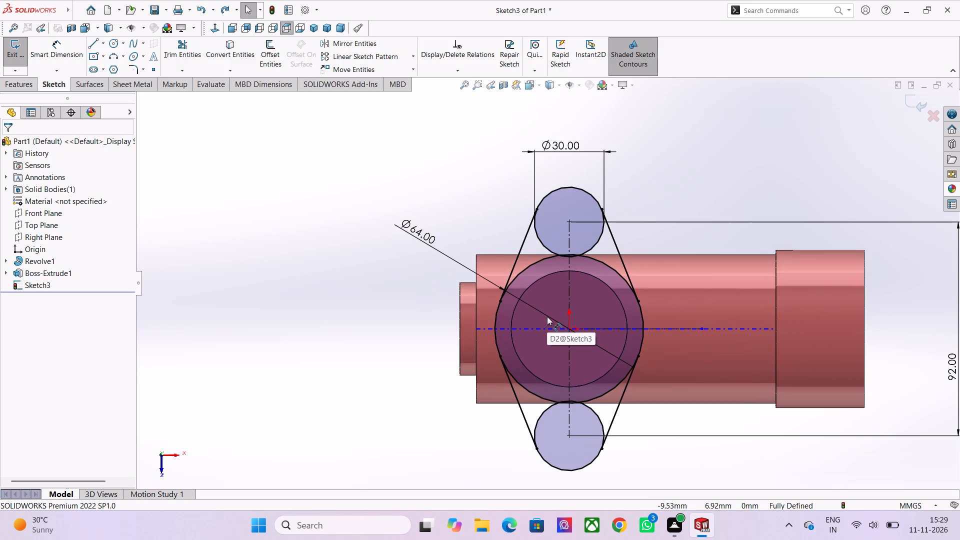
scroll(547, 316, up, 3)
scroll(547, 316, down, 3)
scroll(570, 261, down, 1)
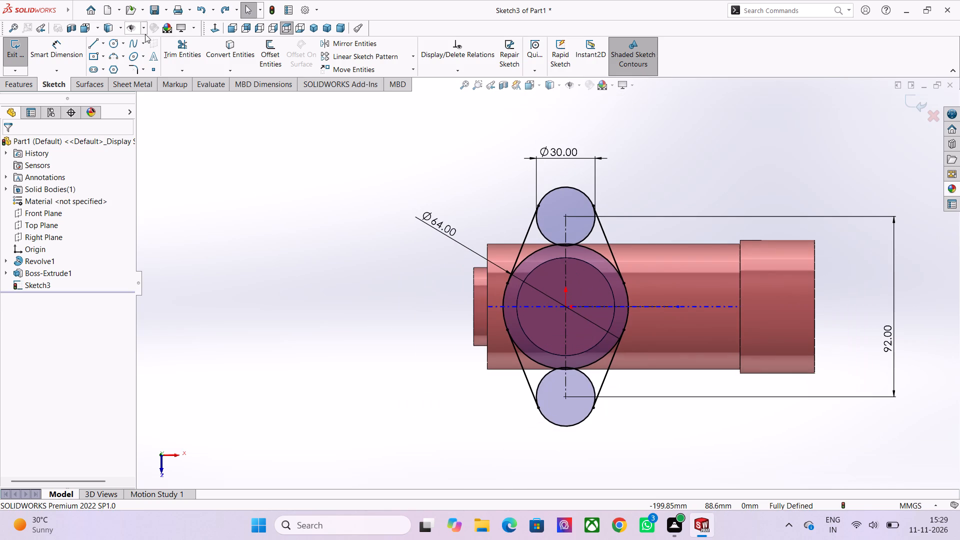
click(184, 61)
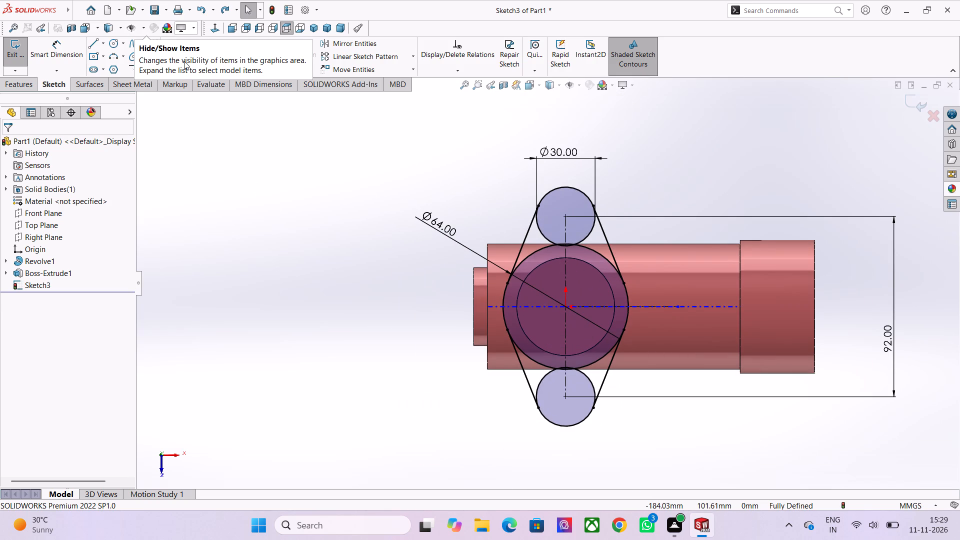
click(185, 56)
click(182, 170)
click(191, 51)
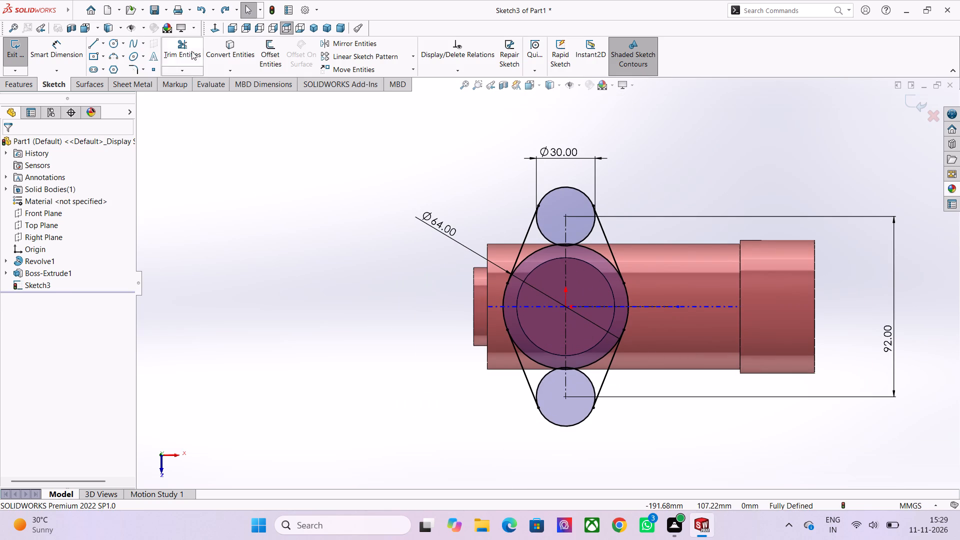
scroll(551, 243, up, 2)
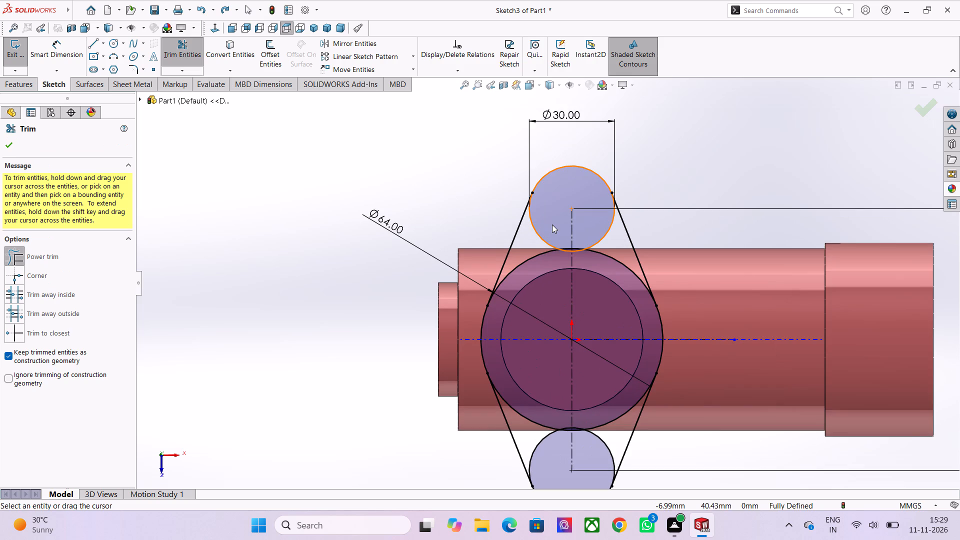
drag(552, 224, 575, 253)
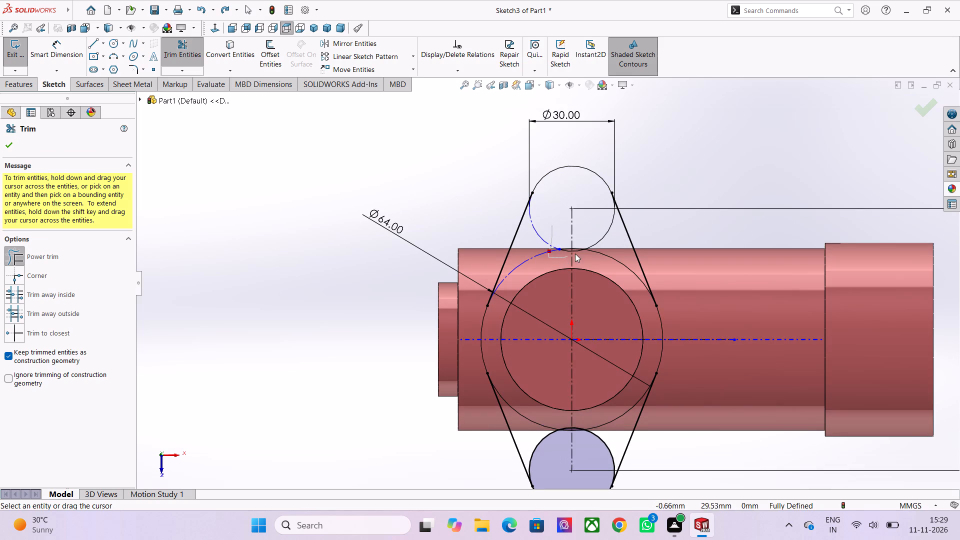
drag(575, 253, 616, 255)
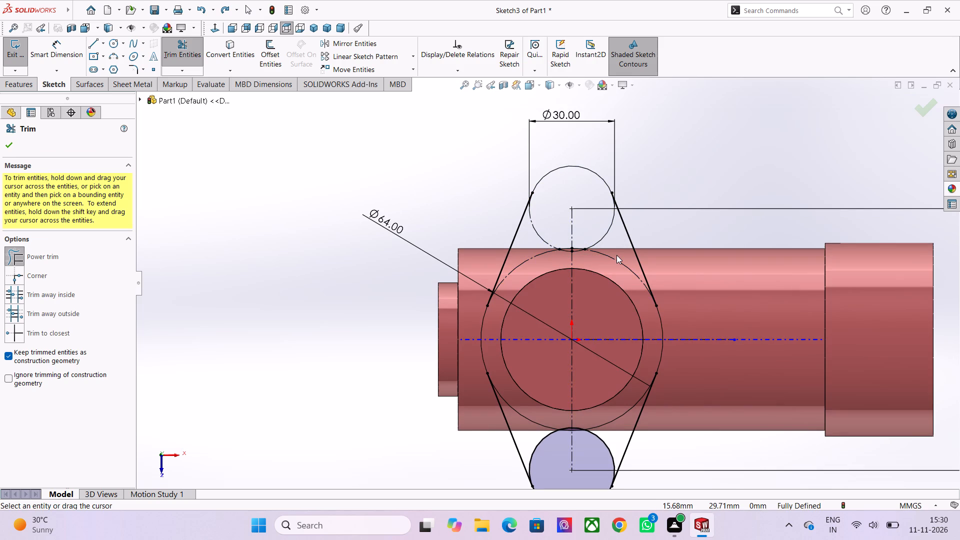
Trim the inner arcs of the lower small circle and the large circle between the lower slanted lines, keeping them as construction geometry.
scroll(567, 331, down, 3)
scroll(561, 384, up, 4)
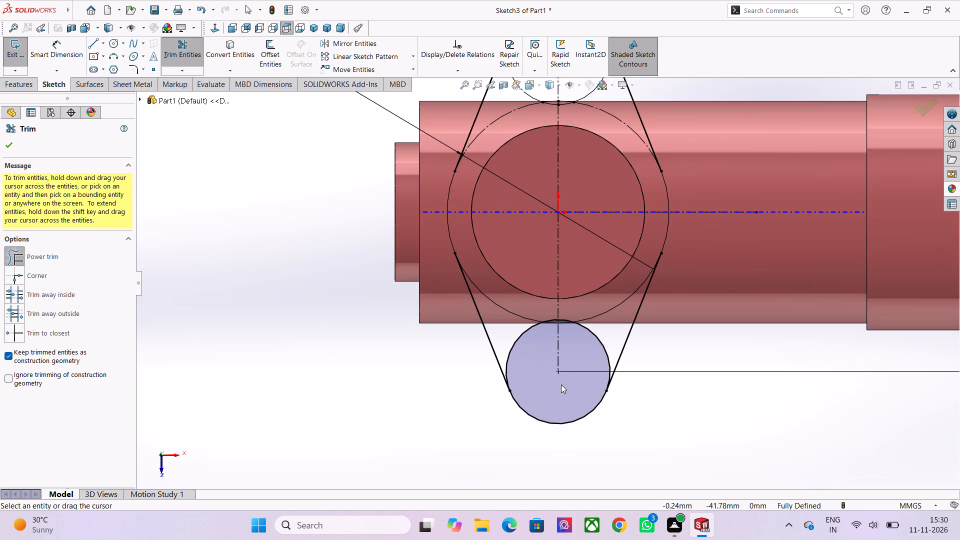
drag(496, 286, 540, 338)
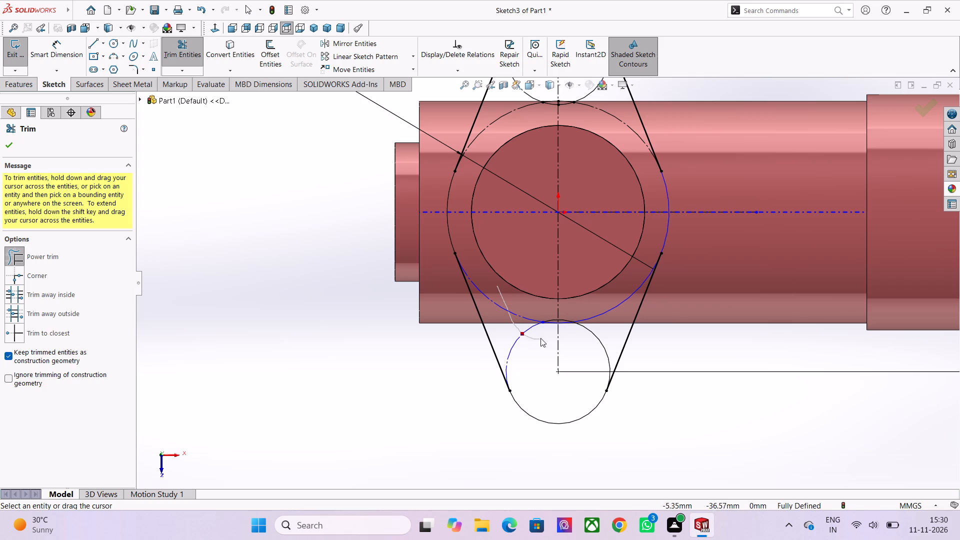
drag(540, 338, 599, 345)
drag(576, 307, 567, 333)
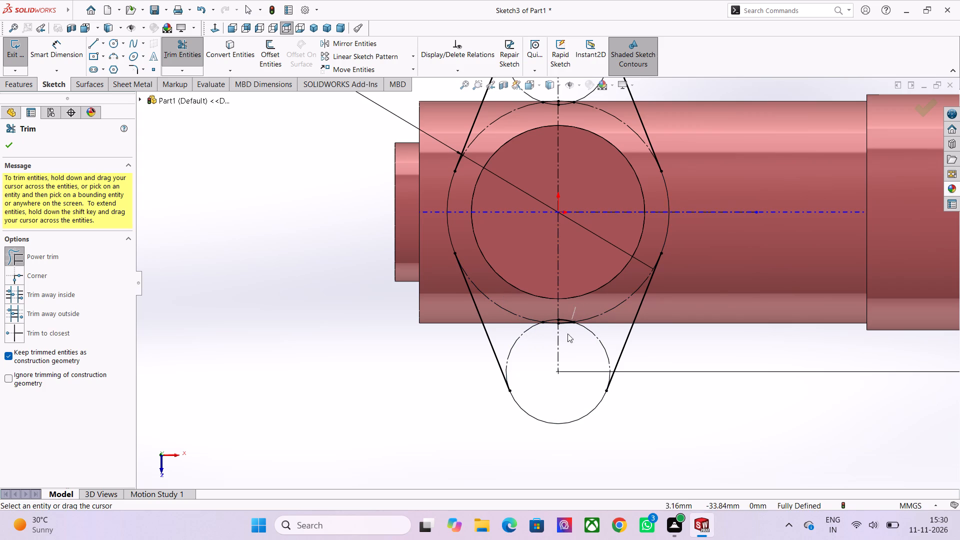
drag(567, 333, 564, 340)
scroll(577, 190, down, 1)
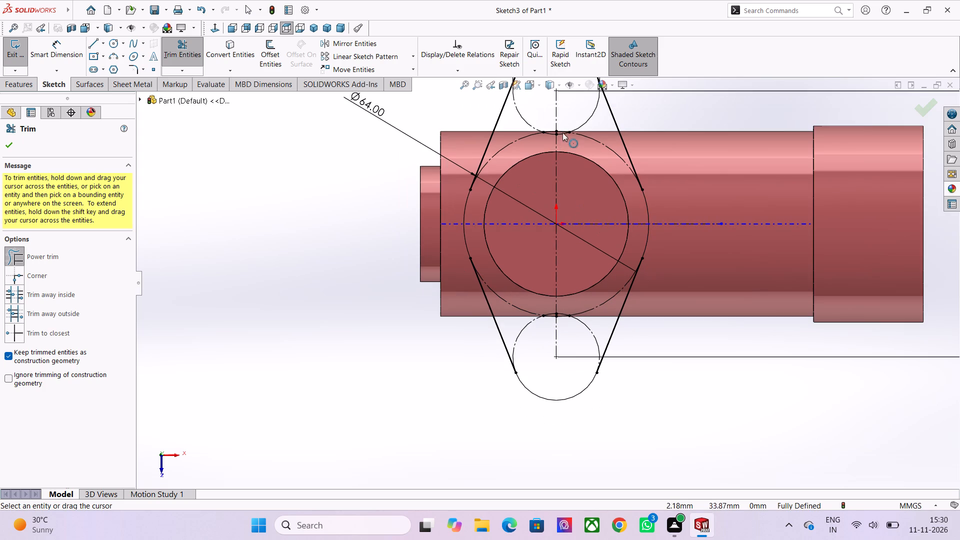
scroll(562, 134, up, 7)
scroll(544, 197, down, 3)
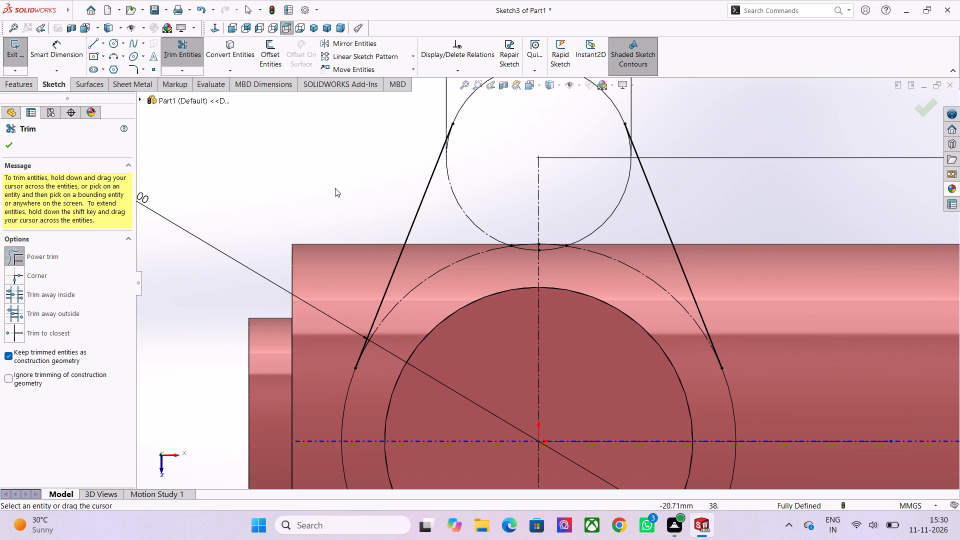
click(9, 143)
Exit the trimmed flange profile sketch.
scroll(123, 180, down, 2)
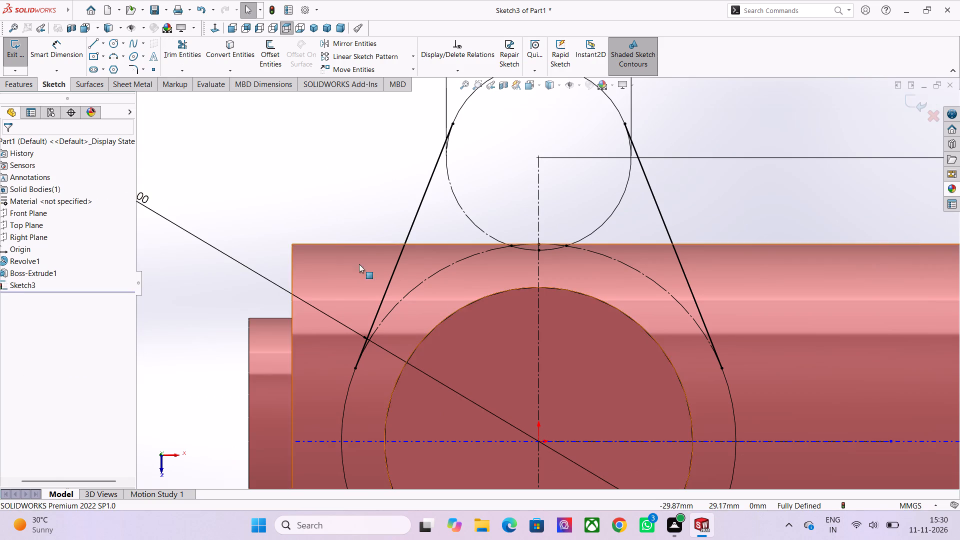
scroll(359, 264, down, 5)
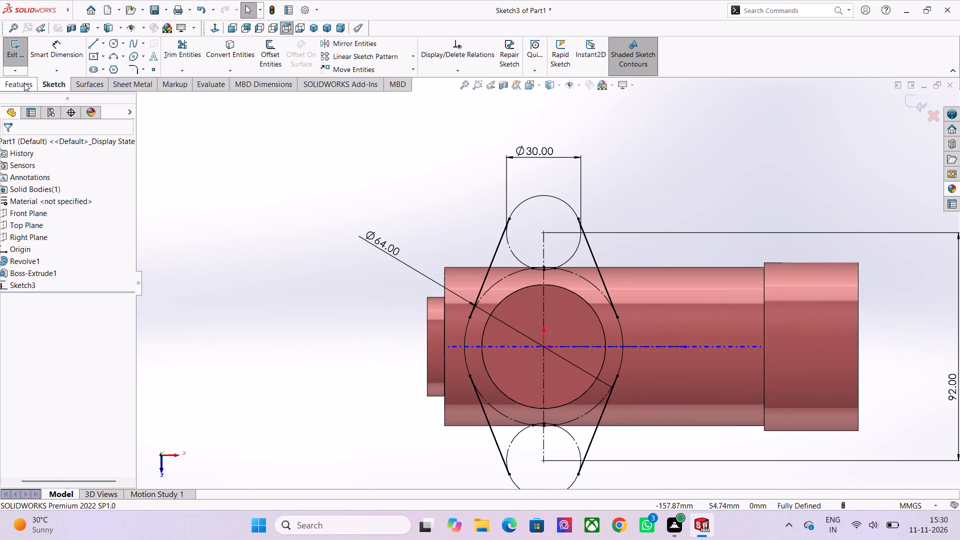
click(11, 48)
click(24, 85)
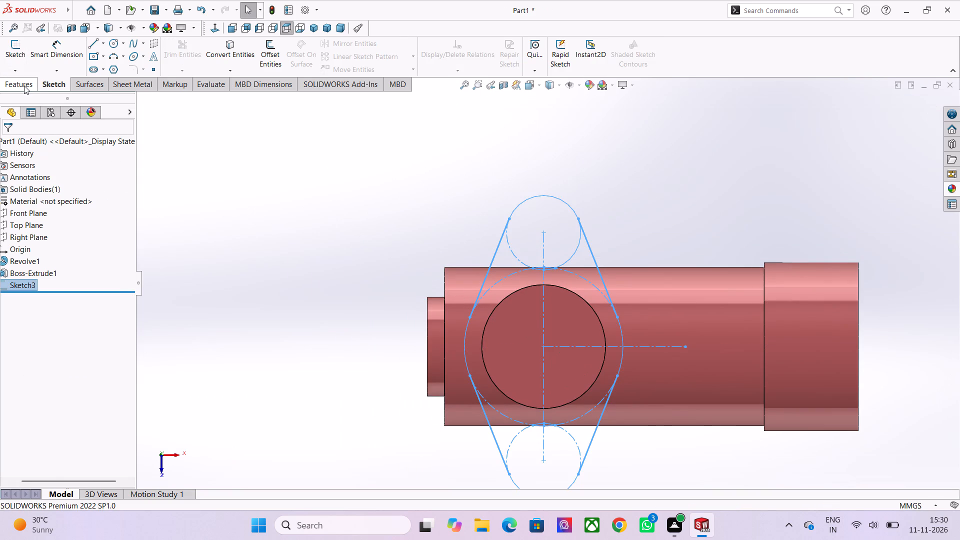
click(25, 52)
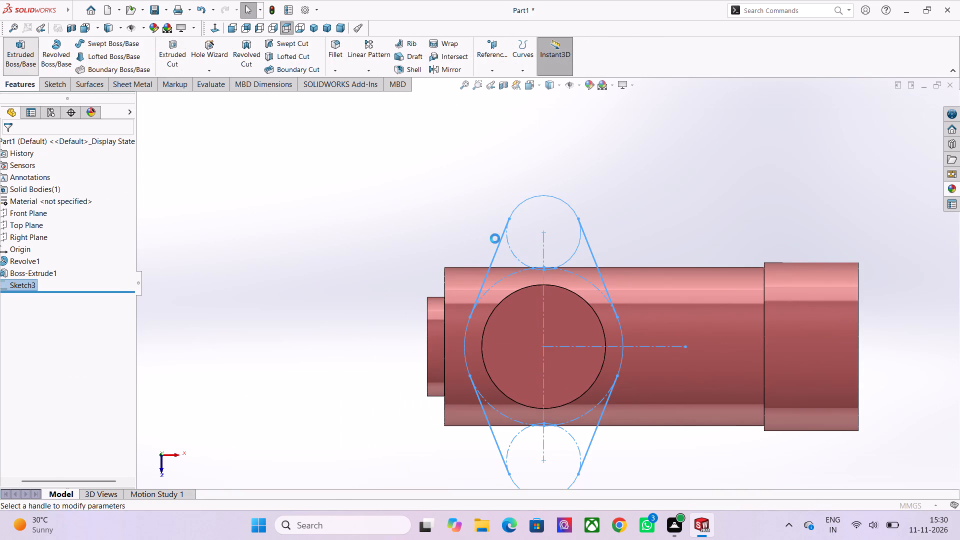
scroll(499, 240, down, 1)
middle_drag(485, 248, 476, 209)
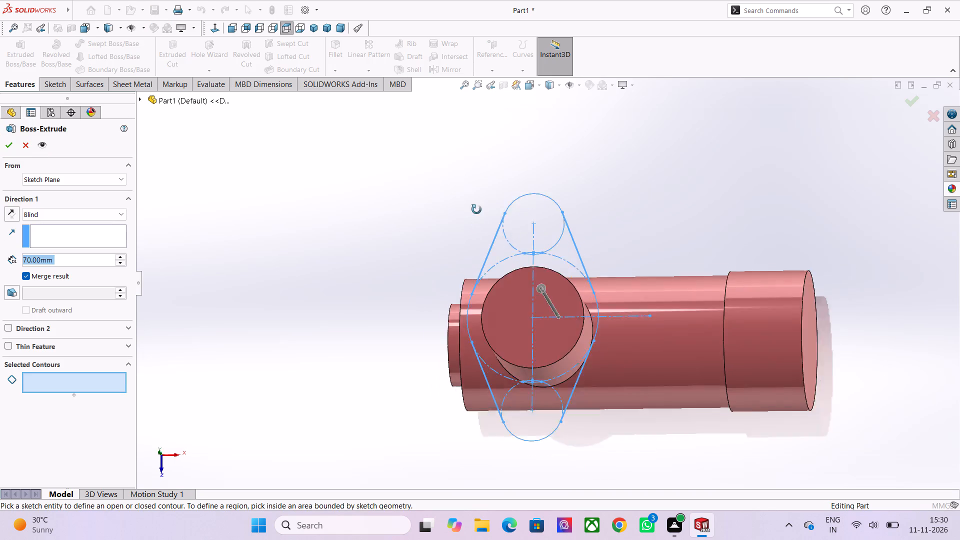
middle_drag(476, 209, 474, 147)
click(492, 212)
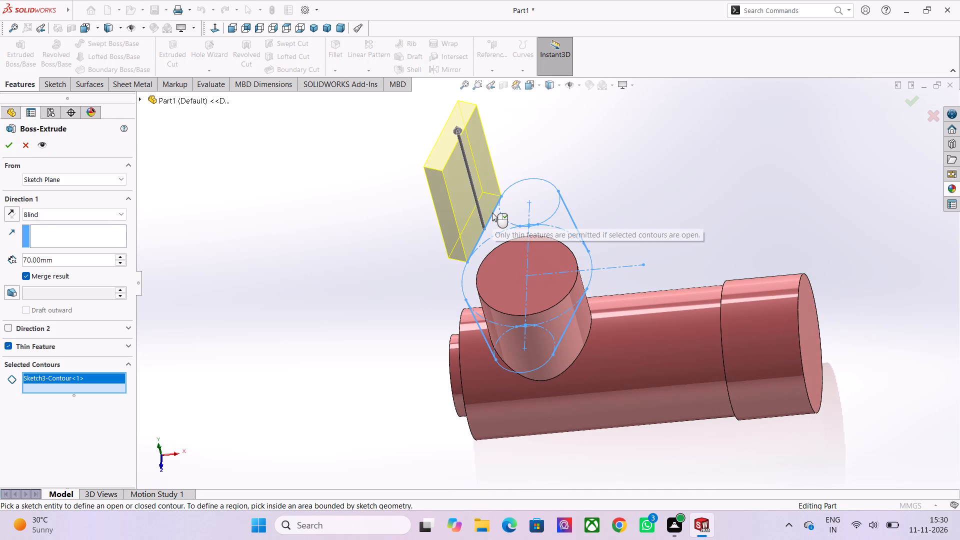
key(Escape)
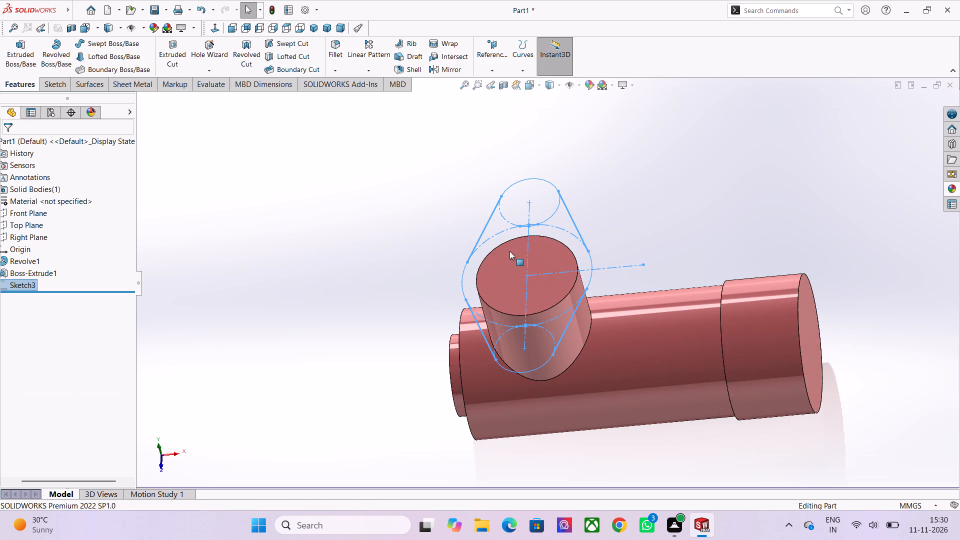
Examine the flange sketch around the upper small circle, where it meets the slanted lines and the large circle.
scroll(566, 218, up, 3)
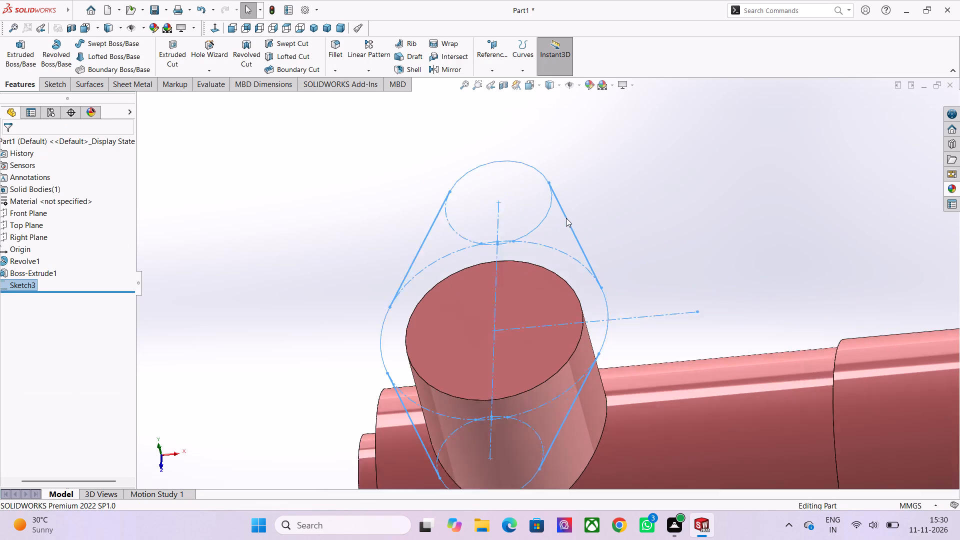
scroll(566, 218, up, 4)
scroll(541, 182, up, 2)
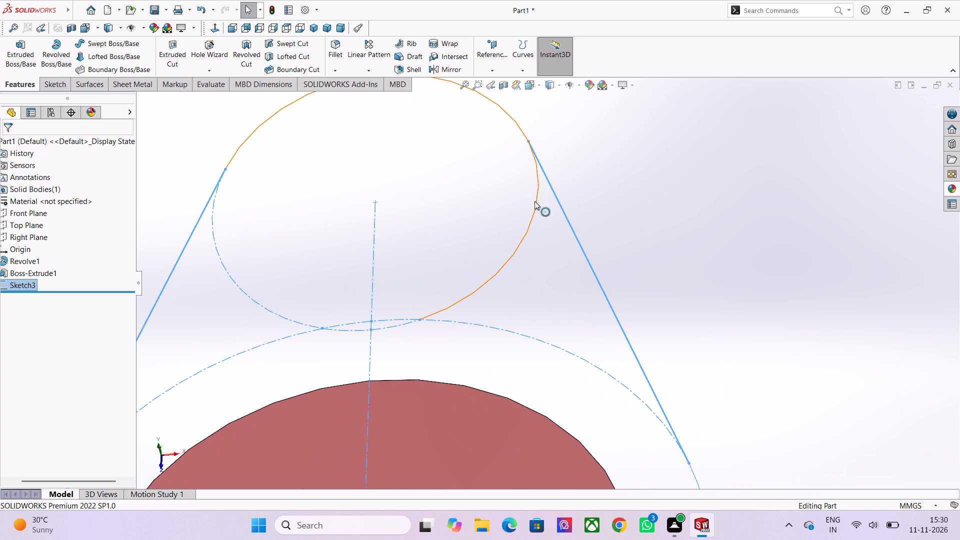
scroll(514, 271, down, 8)
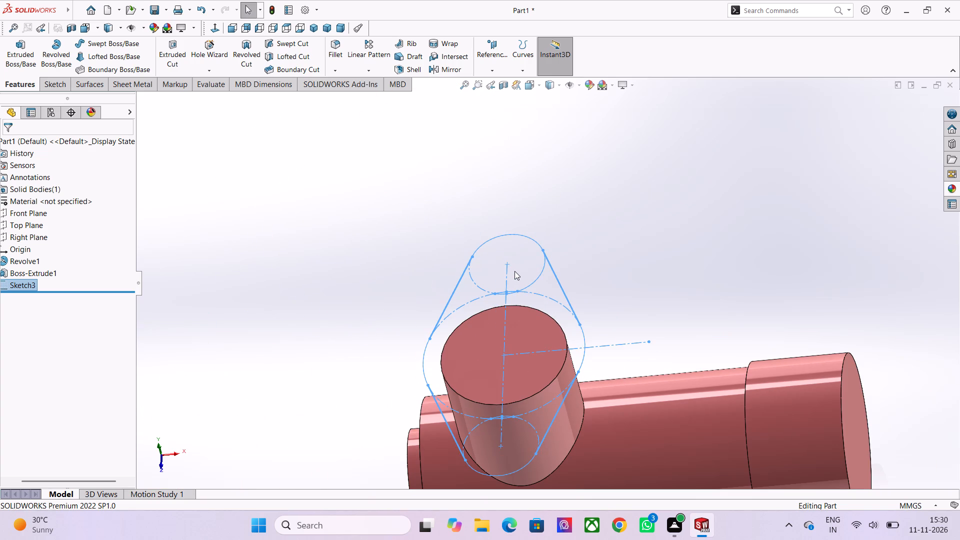
key(Escape)
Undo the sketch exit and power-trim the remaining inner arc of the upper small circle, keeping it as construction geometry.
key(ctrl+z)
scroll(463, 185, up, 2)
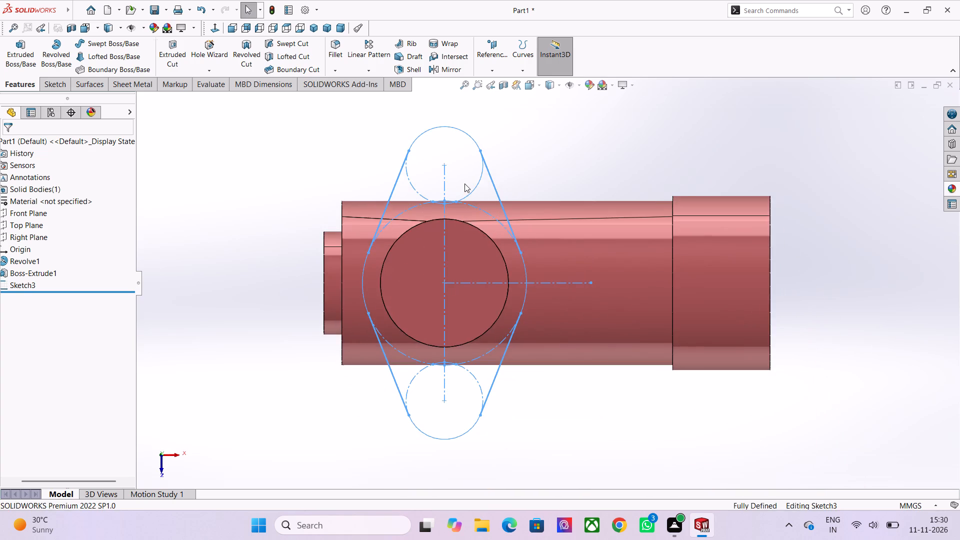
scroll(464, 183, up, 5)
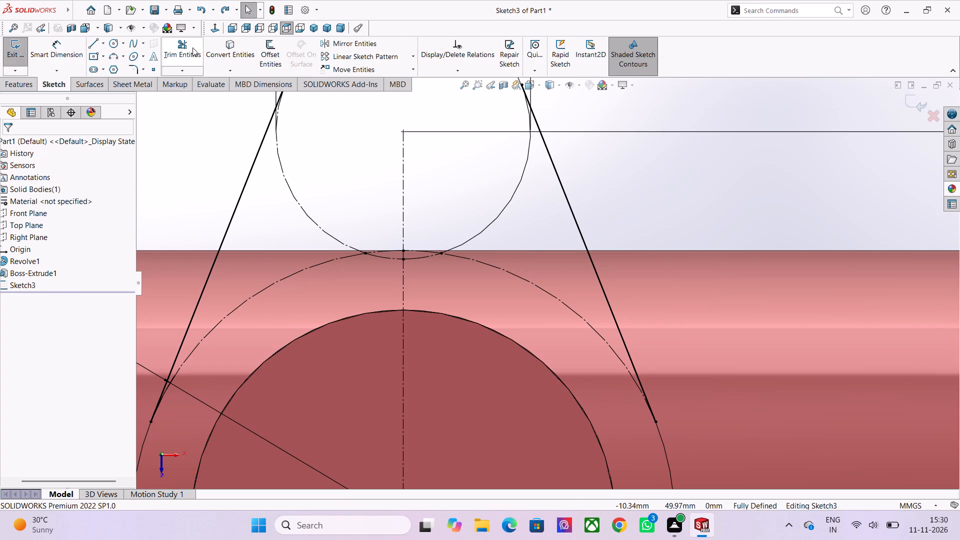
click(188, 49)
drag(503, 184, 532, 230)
Examine the trimmed flange profile around both small circles and the sides of the large circle.
scroll(532, 230, down, 2)
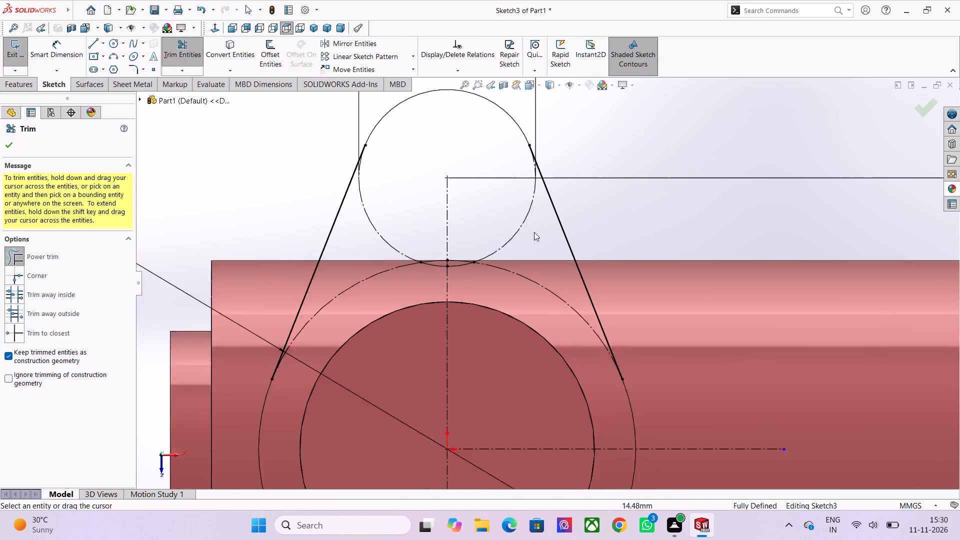
scroll(534, 232, down, 1)
scroll(538, 198, up, 6)
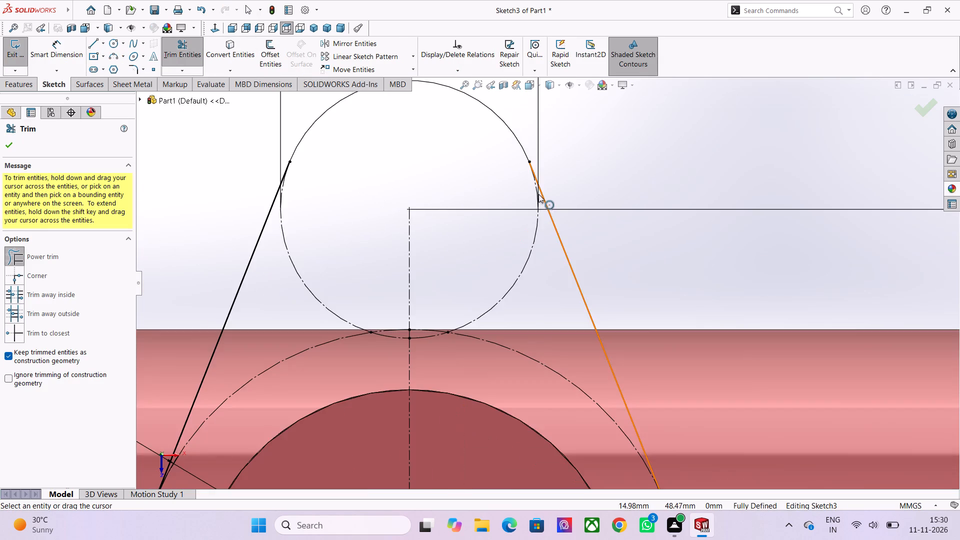
scroll(538, 194, up, 2)
scroll(529, 251, down, 15)
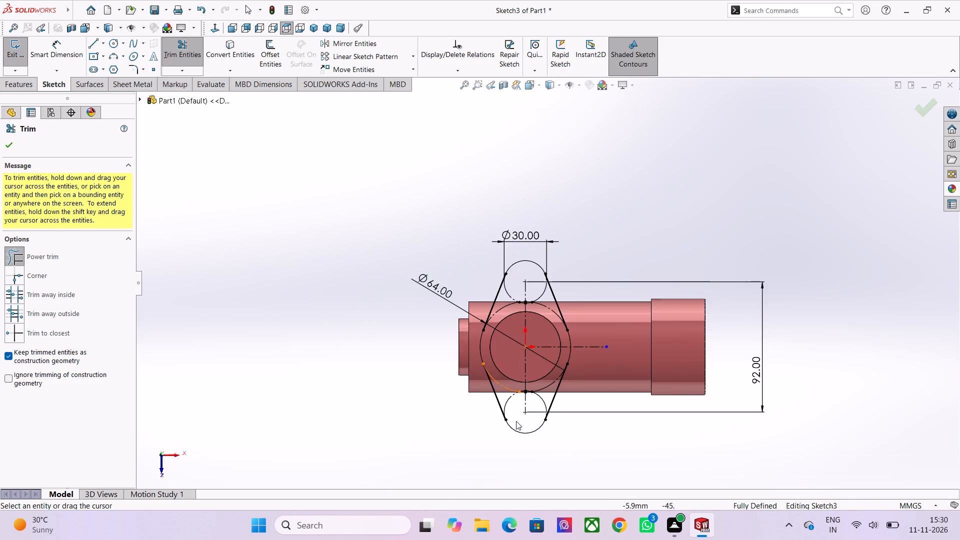
scroll(516, 421, up, 4)
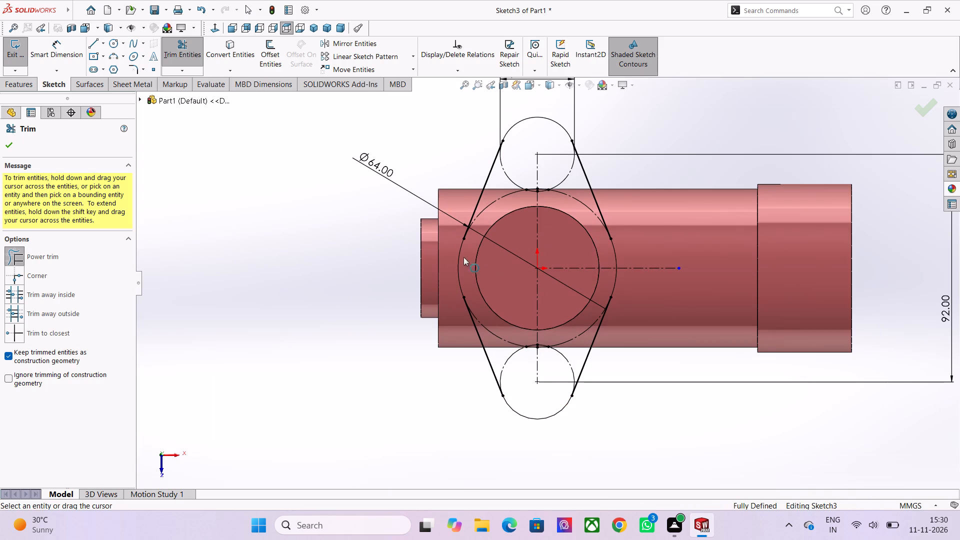
scroll(465, 260, up, 9)
scroll(468, 260, down, 6)
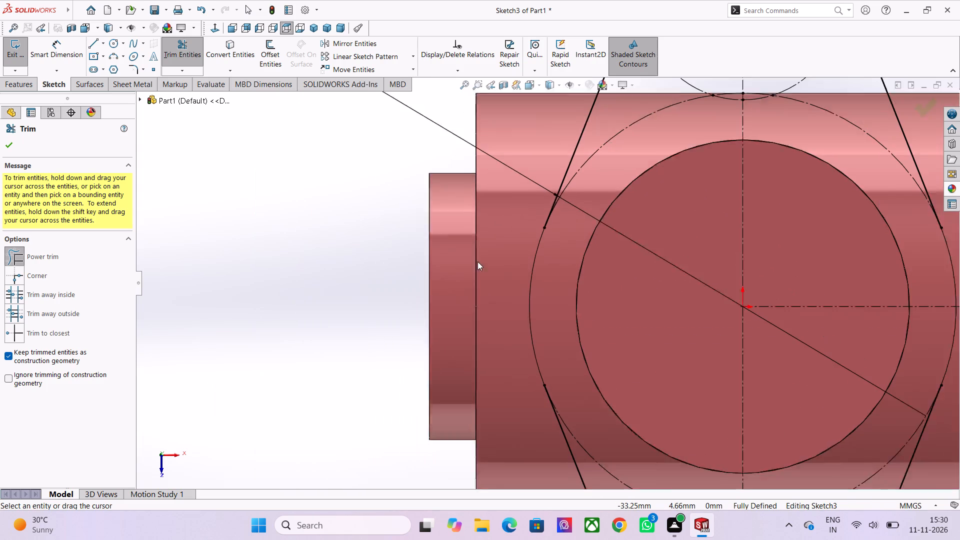
scroll(477, 261, down, 1)
scroll(603, 315, down, 2)
scroll(649, 375, down, 3)
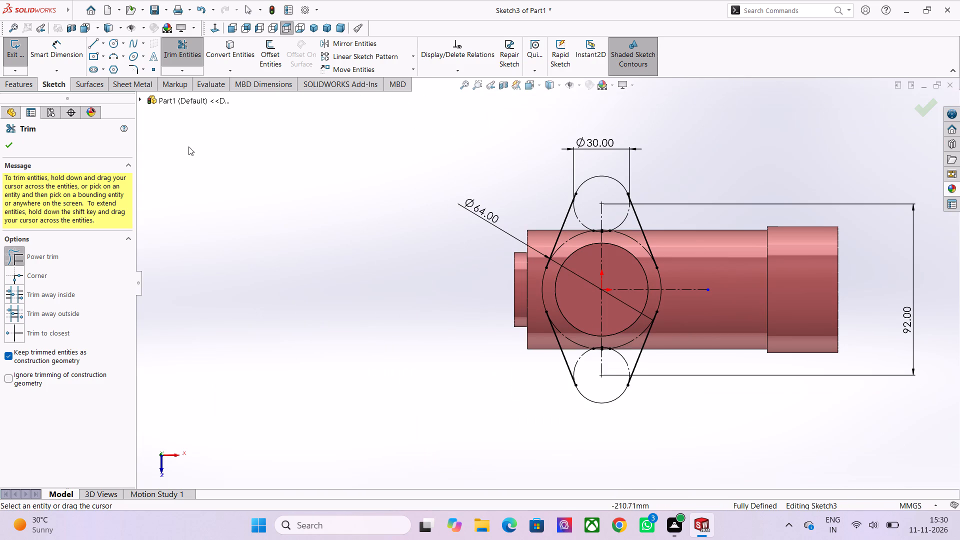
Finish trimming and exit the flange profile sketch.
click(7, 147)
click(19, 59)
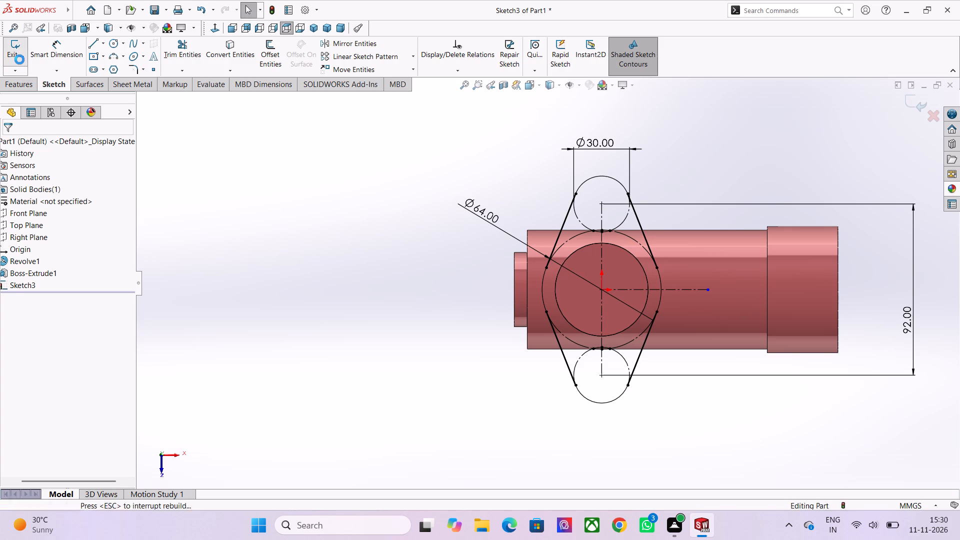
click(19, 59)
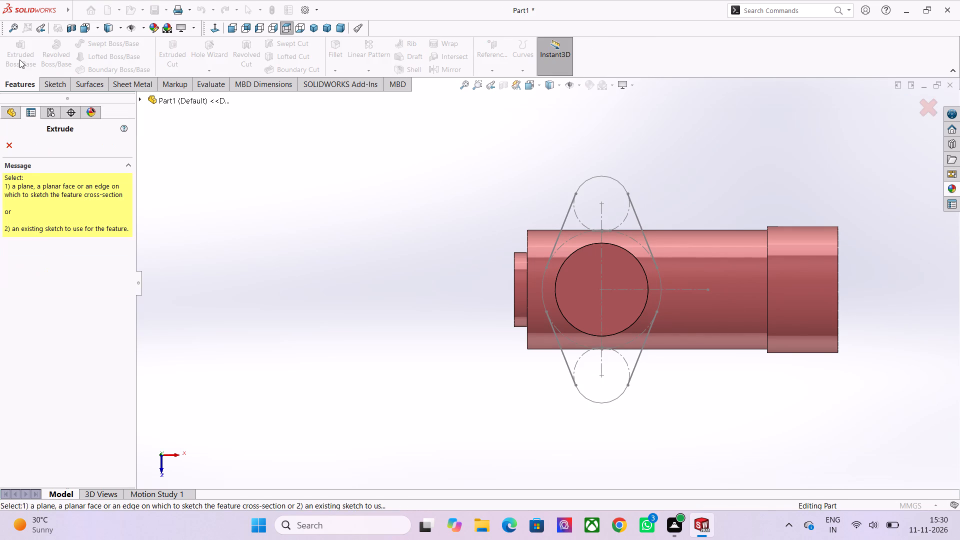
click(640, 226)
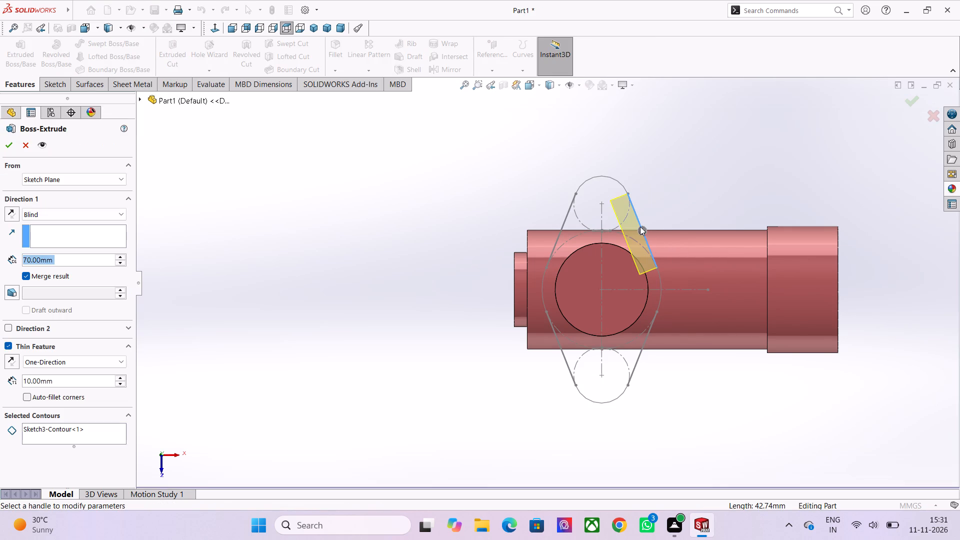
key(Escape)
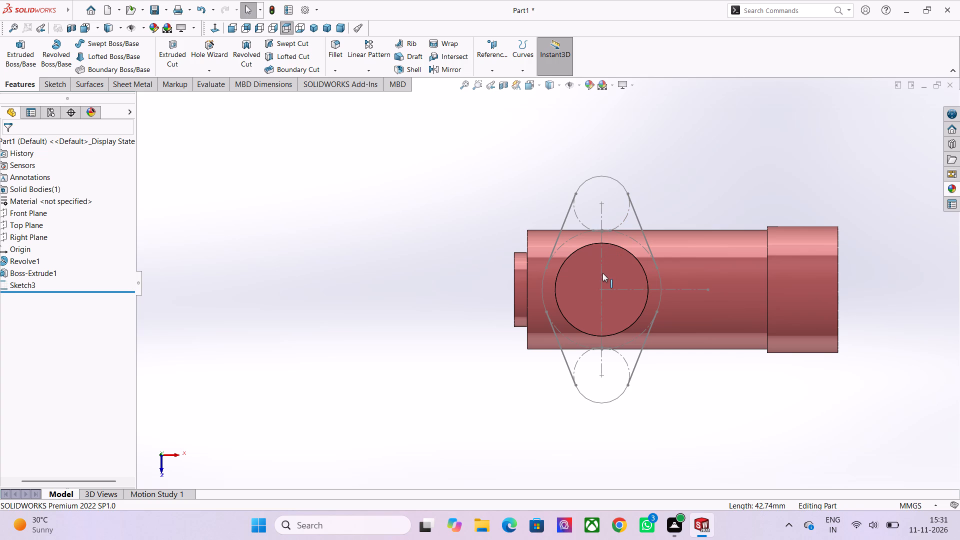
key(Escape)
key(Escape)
Undo the sketch exit and the inner arc trims, back to full circles in the flange sketch.
key(ctrl+z)
key(ctrl+z)
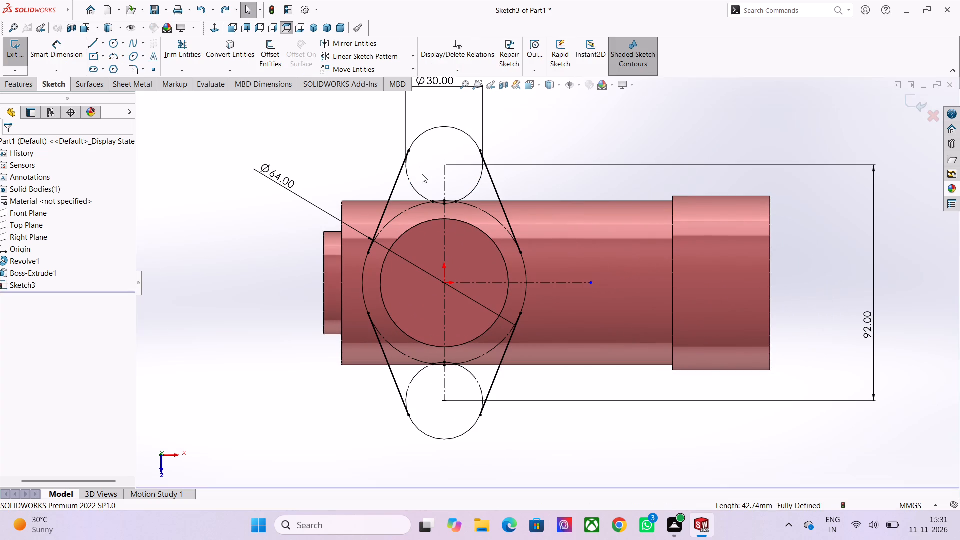
key(ctrl+z)
key(ctrl+z)
key(ctrl+z)
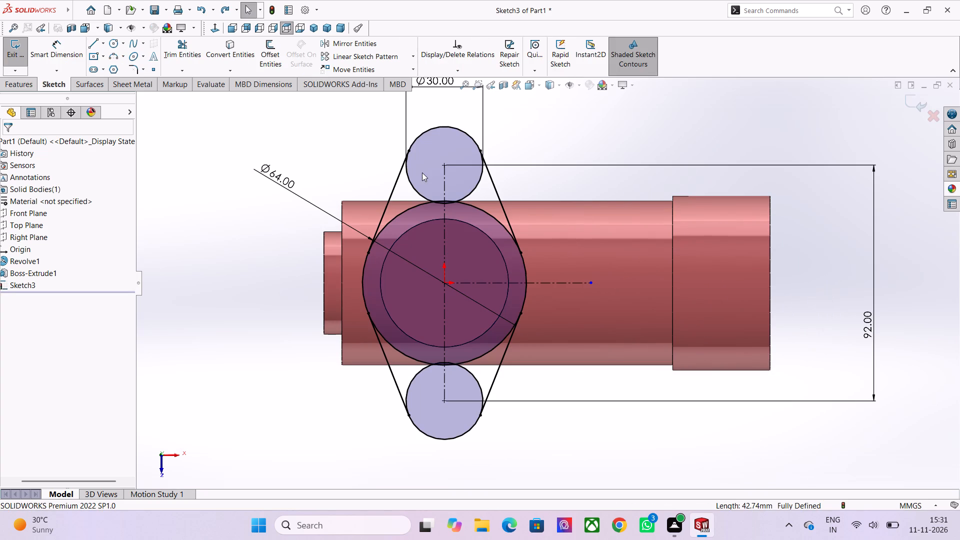
Power-trim the inner arcs of the upper small circle and the large circle between the upper slanted lines, keeping them as construction geometry.
click(177, 53)
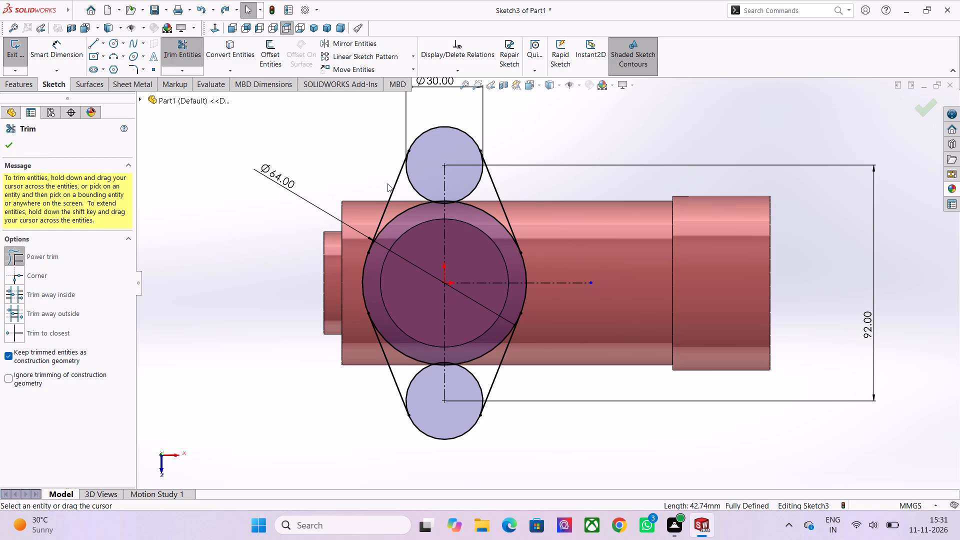
scroll(443, 178, up, 1)
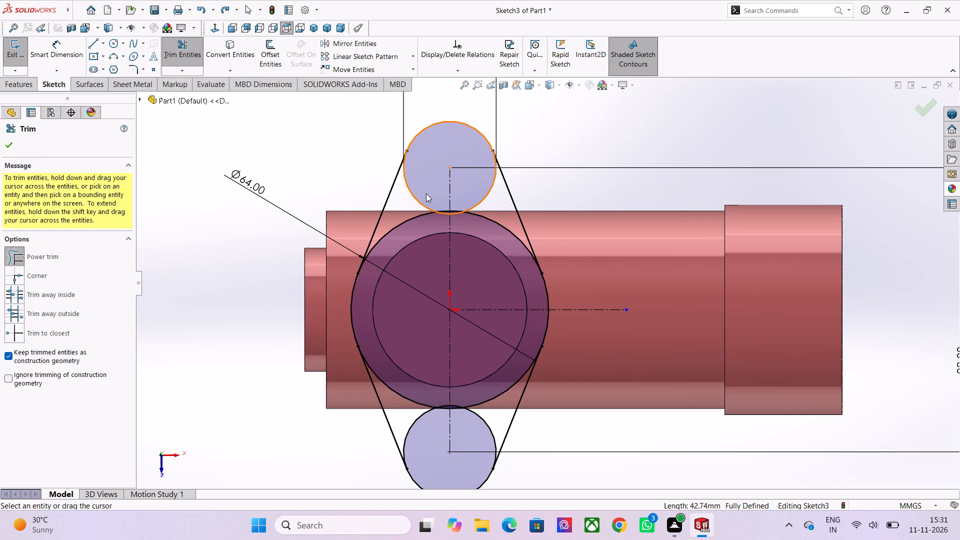
drag(427, 193, 457, 202)
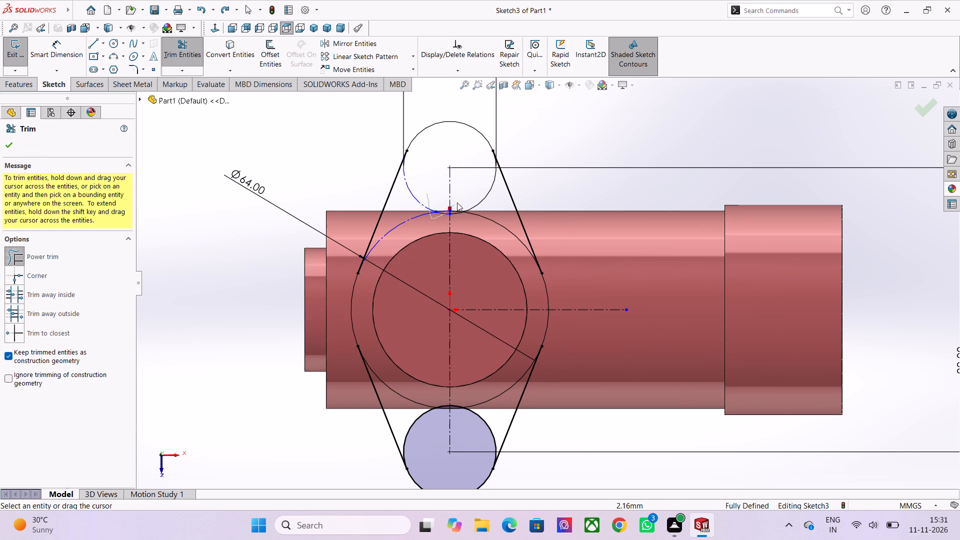
drag(457, 202, 456, 210)
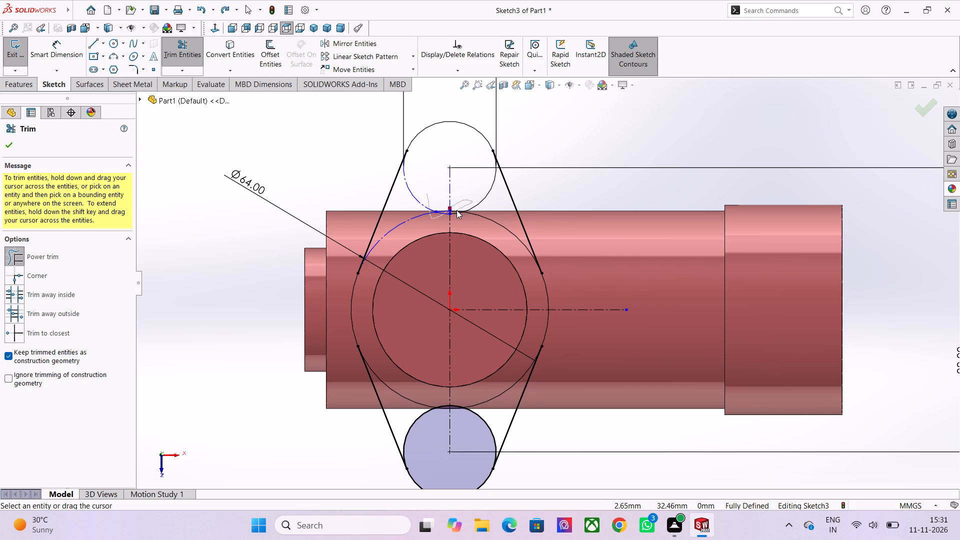
drag(456, 210, 484, 182)
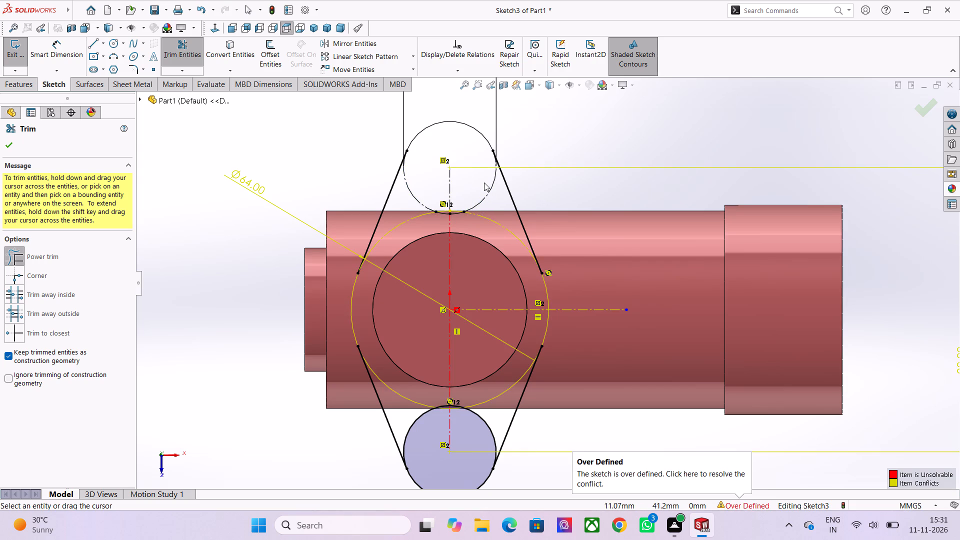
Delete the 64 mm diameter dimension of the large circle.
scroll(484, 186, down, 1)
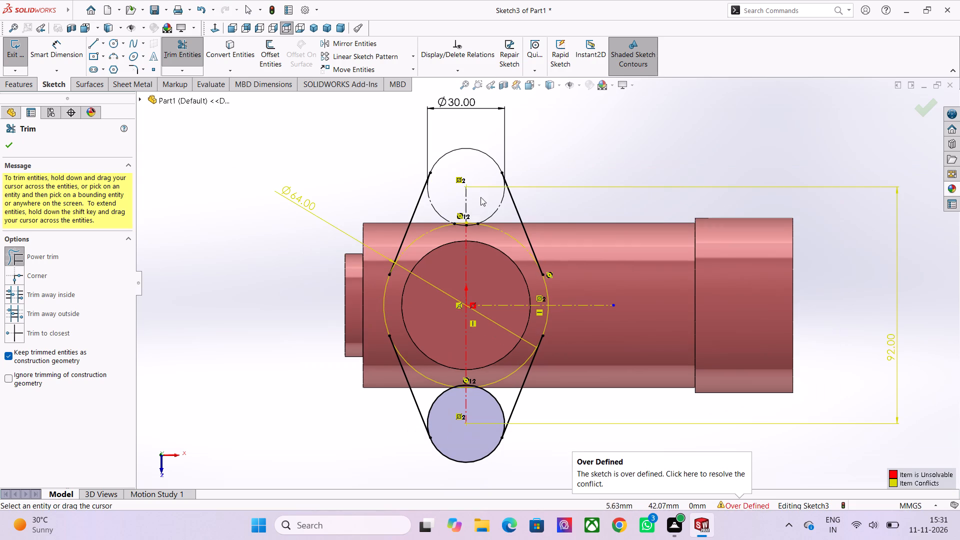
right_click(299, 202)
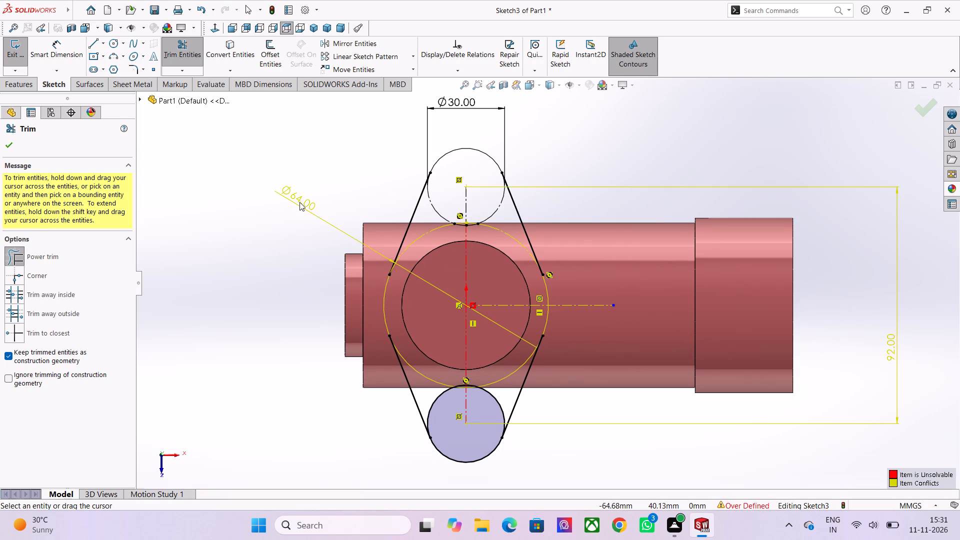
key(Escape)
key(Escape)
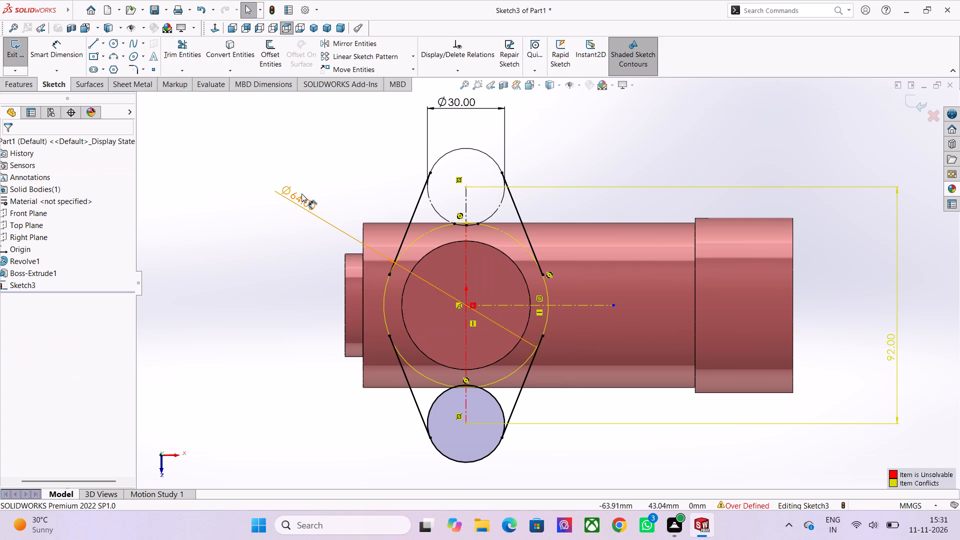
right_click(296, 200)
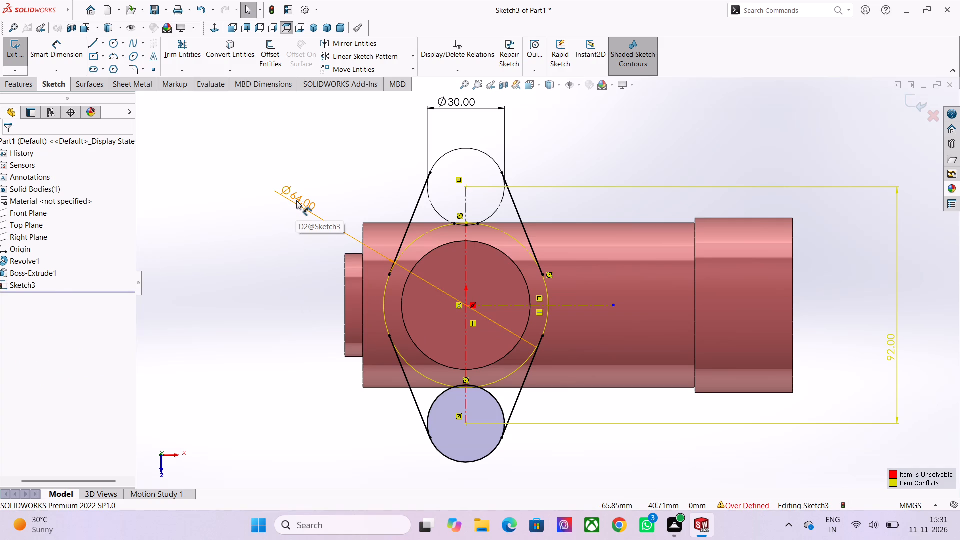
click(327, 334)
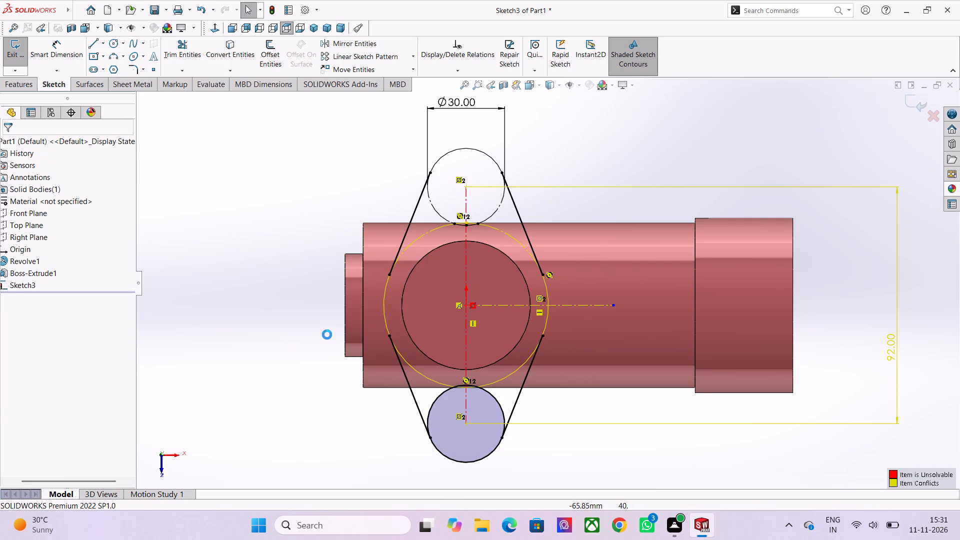
Undo the deletion of the 64 mm diameter dimension and the inner arc trims, back to full circles.
key(Escape)
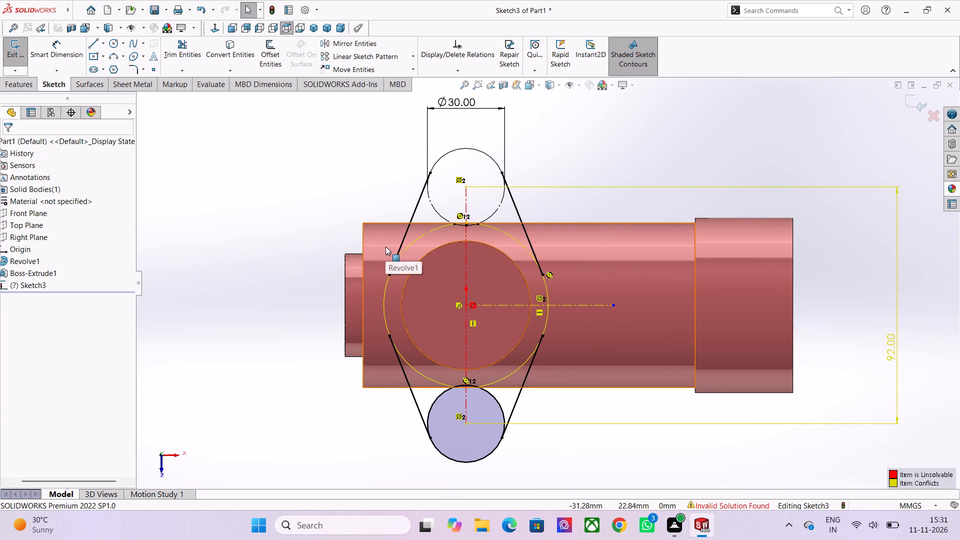
key(Escape)
key(ctrl+z)
key(ctrl+z)
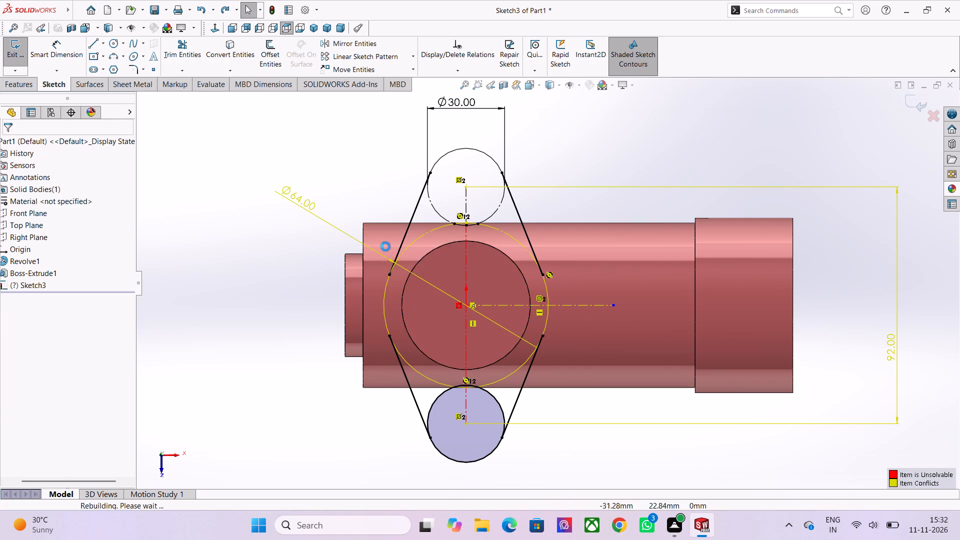
Trim to closest the upper small circle's inner arc and the large circle's upper and lower arcs between the slanted lines, keeping them as construction geometry.
click(176, 58)
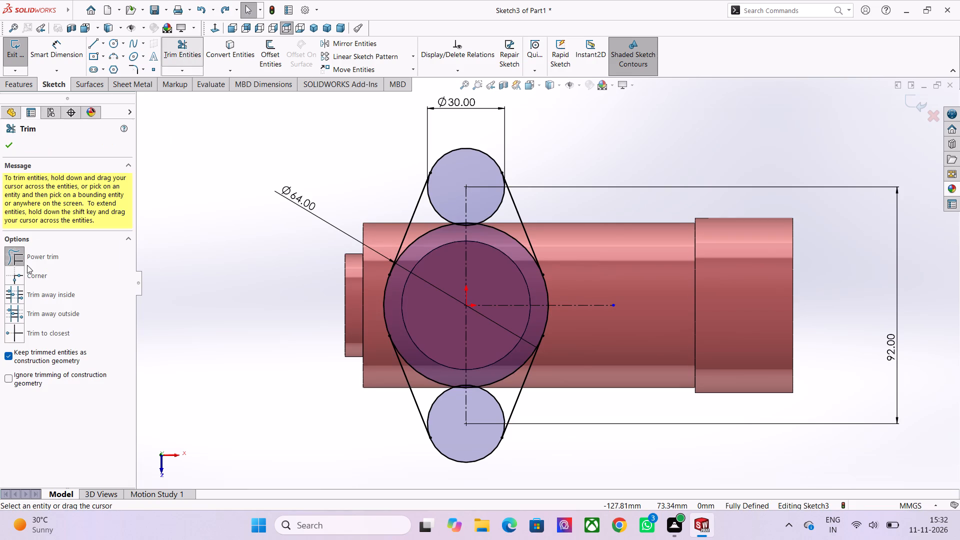
click(34, 333)
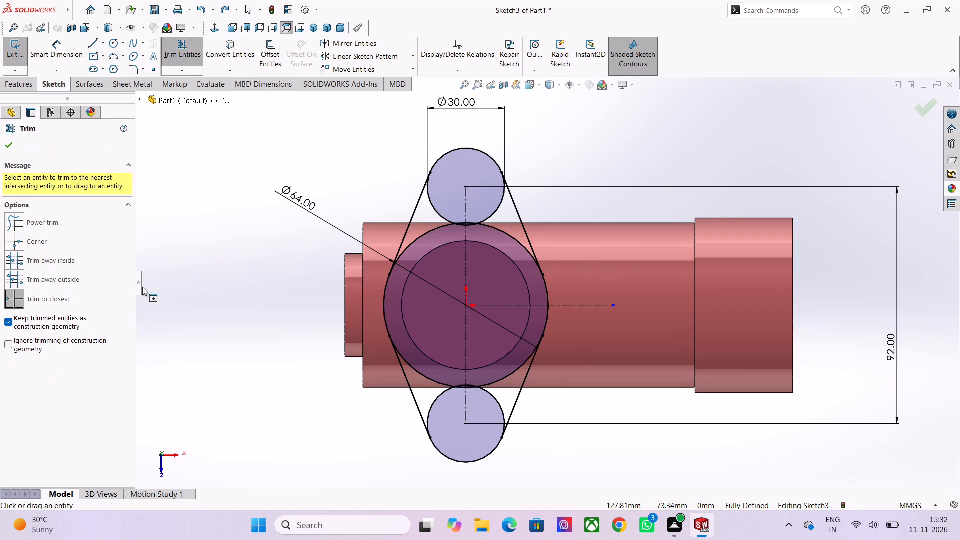
click(432, 202)
click(432, 228)
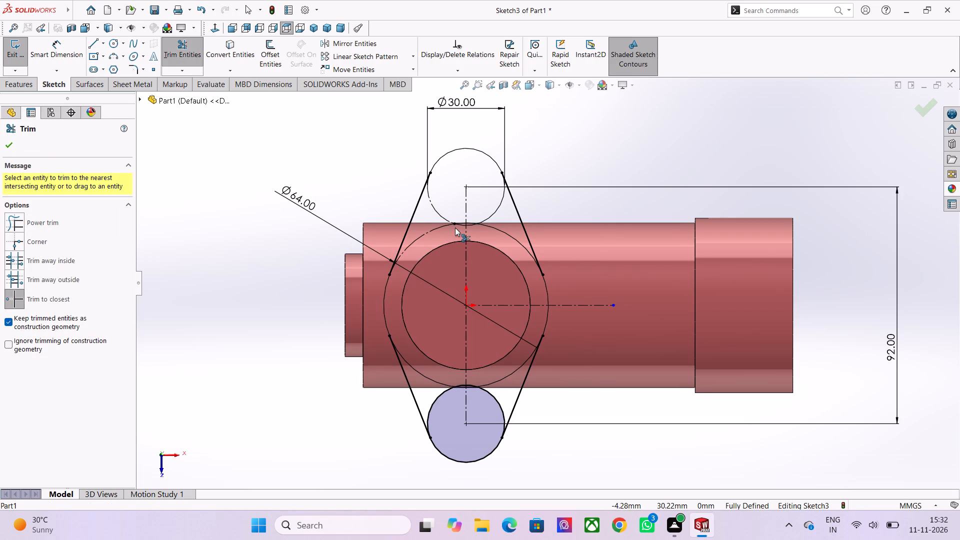
scroll(466, 222, up, 2)
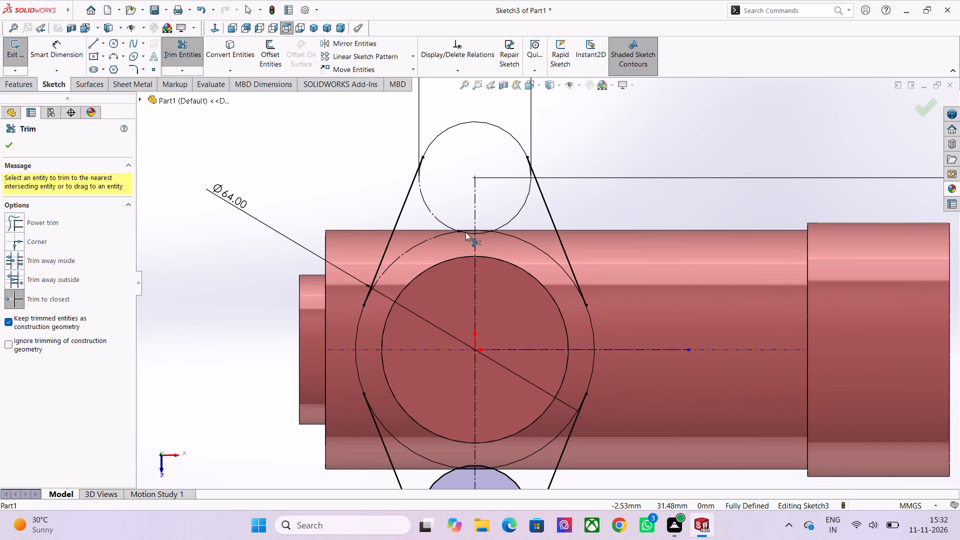
click(544, 252)
scroll(544, 252, down, 1)
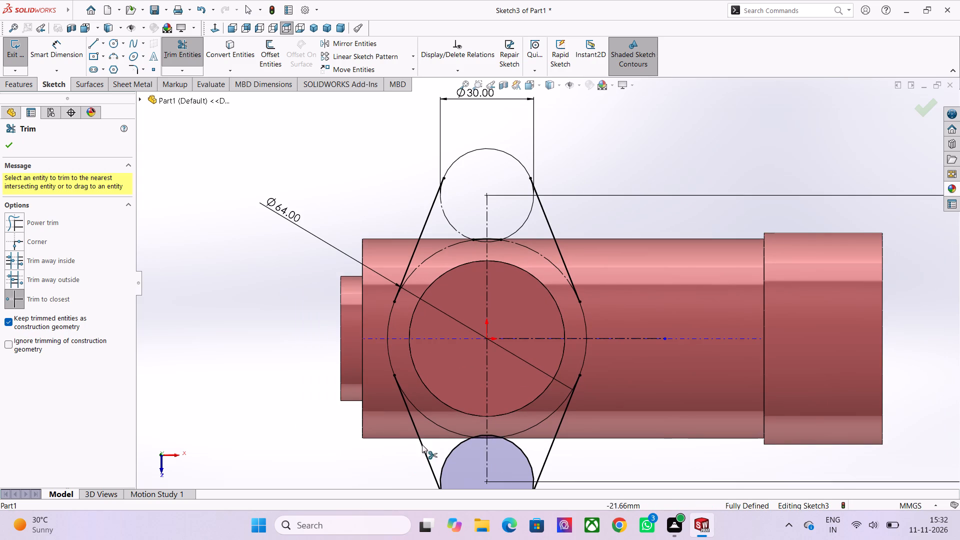
click(434, 421)
click(534, 426)
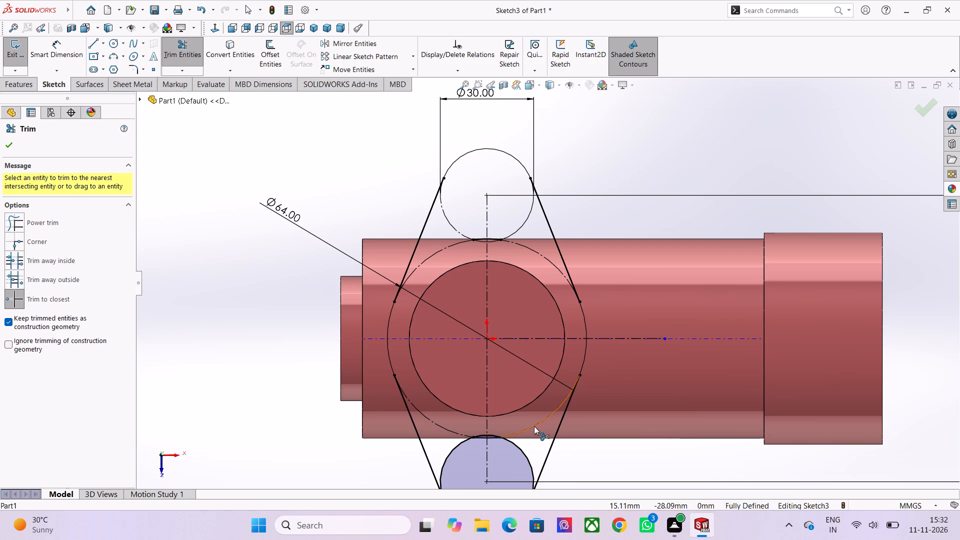
Trim to closest the lower small circle's inner arcs and the short leftover segments where the small circles overlap the large circle.
scroll(530, 181, up, 3)
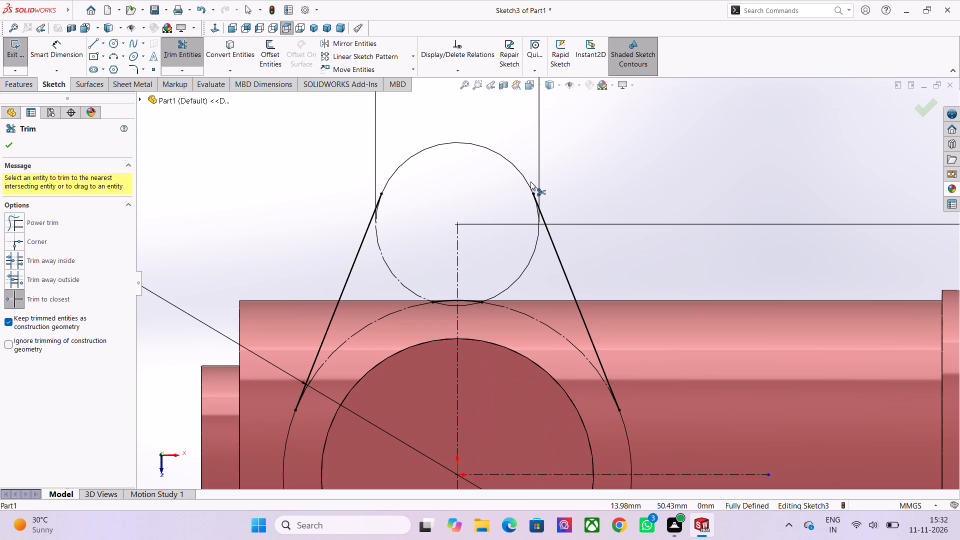
scroll(548, 168, up, 11)
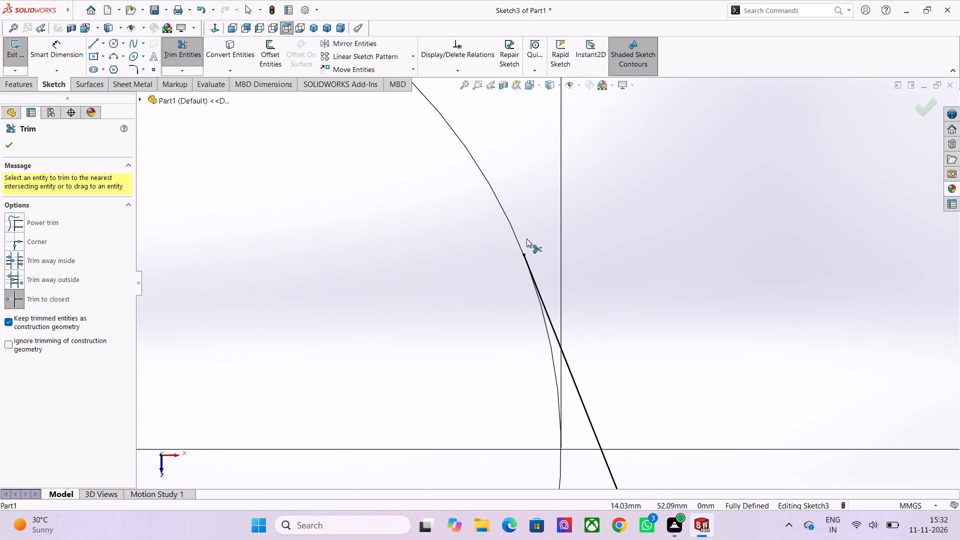
scroll(526, 238, up, 4)
scroll(527, 256, down, 20)
scroll(527, 256, down, 2)
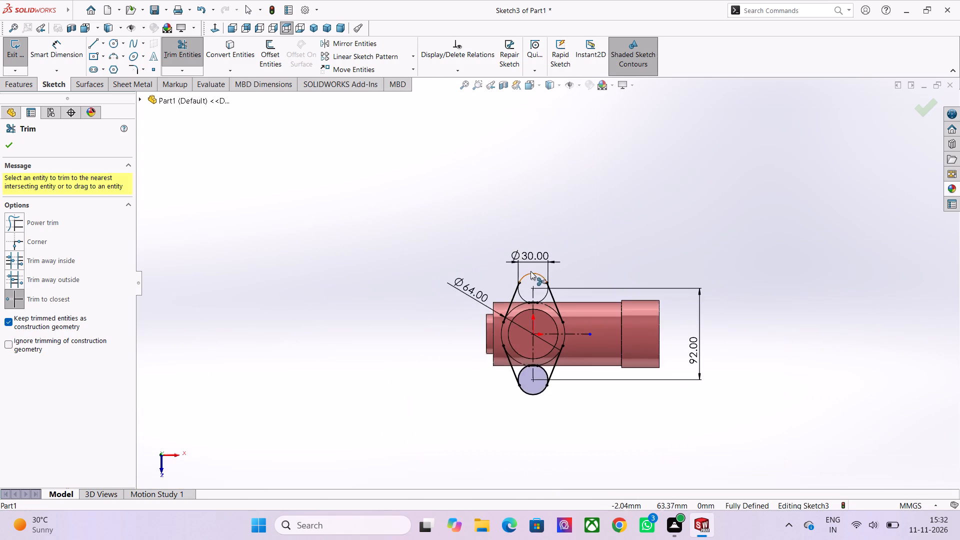
scroll(530, 272, down, 3)
scroll(523, 344, up, 5)
scroll(637, 223, down, 1)
scroll(569, 256, up, 7)
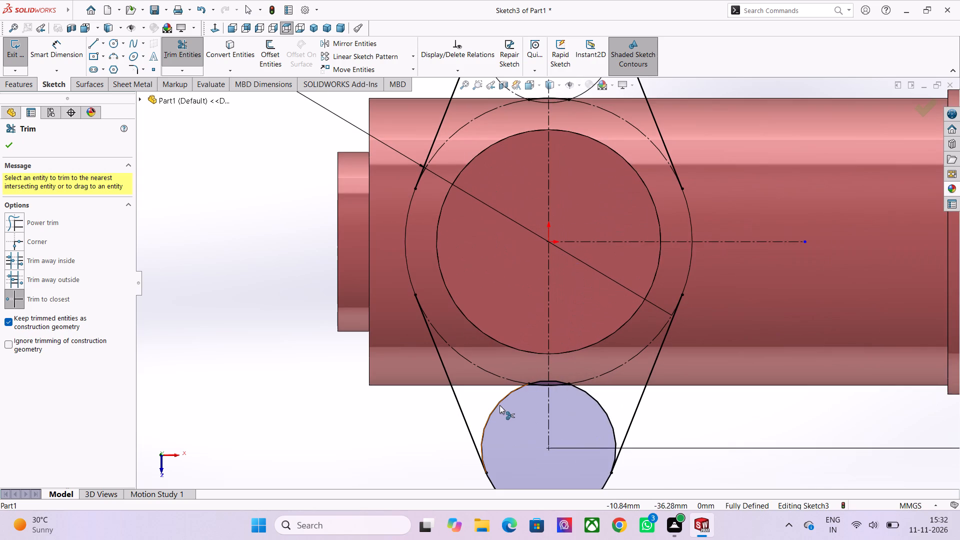
click(496, 407)
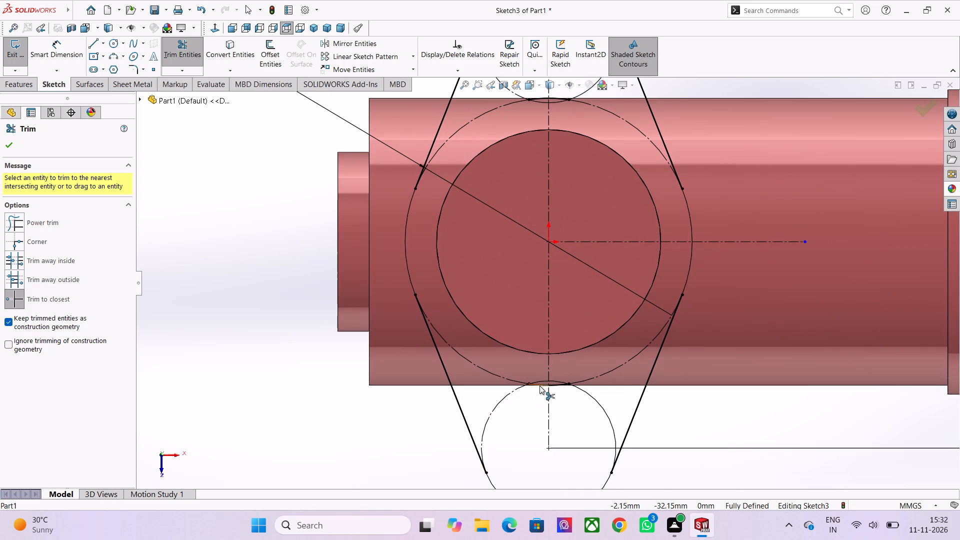
click(545, 381)
click(554, 380)
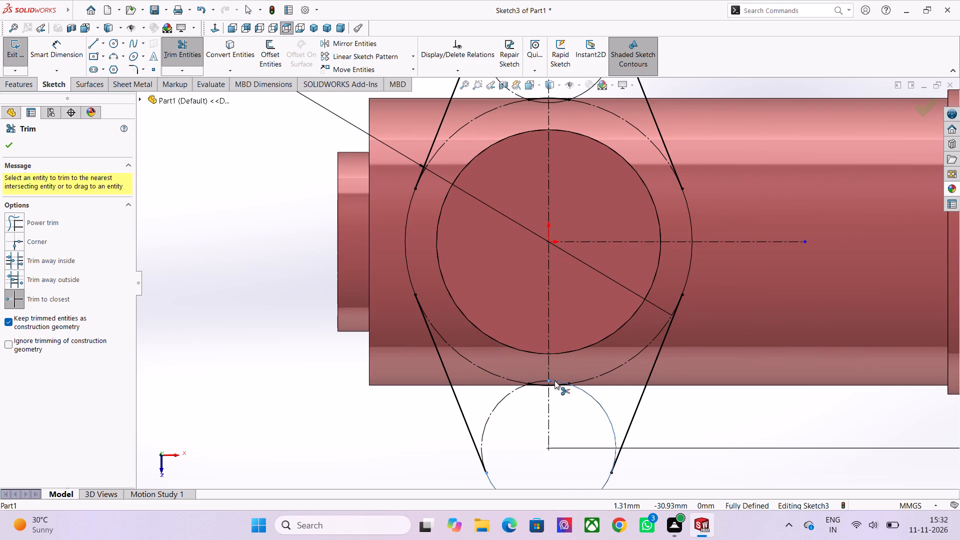
click(539, 379)
scroll(539, 379, down, 2)
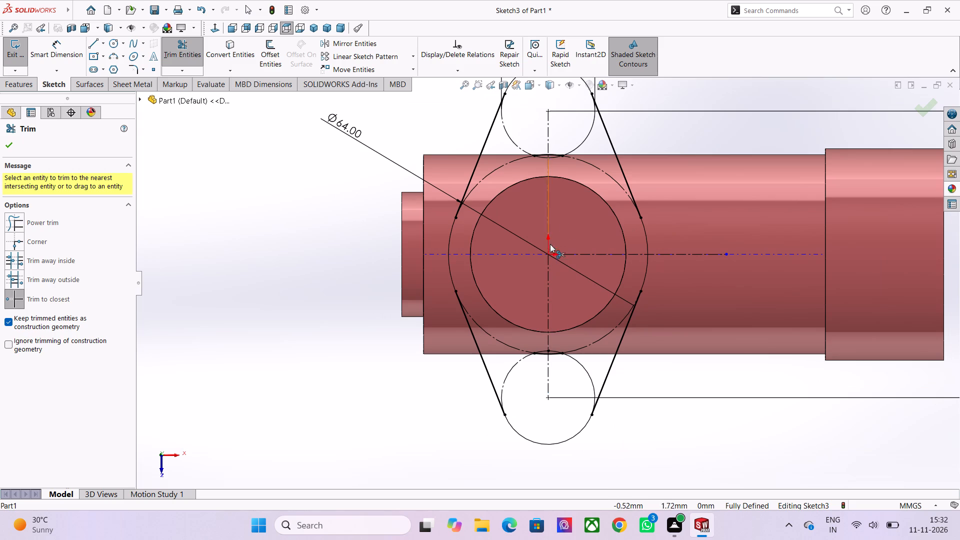
click(556, 157)
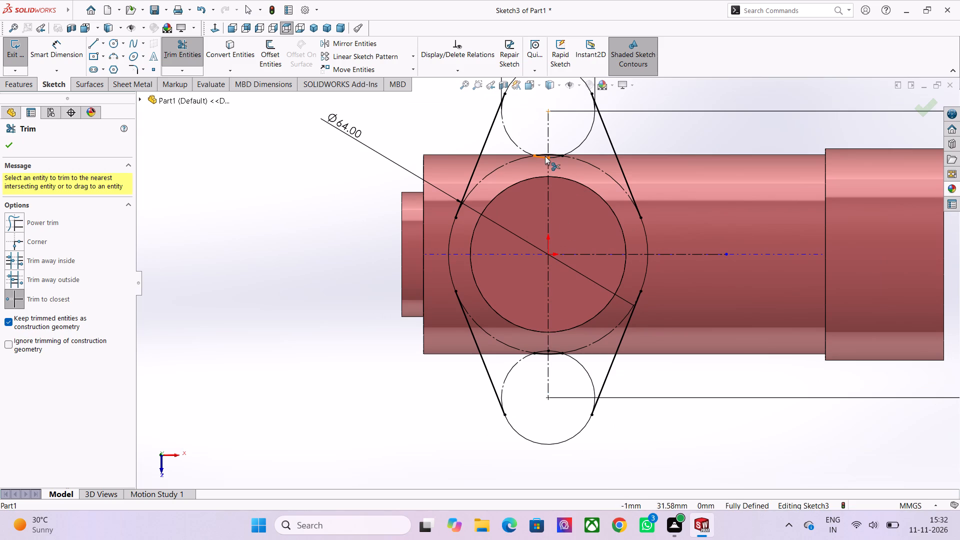
click(536, 157)
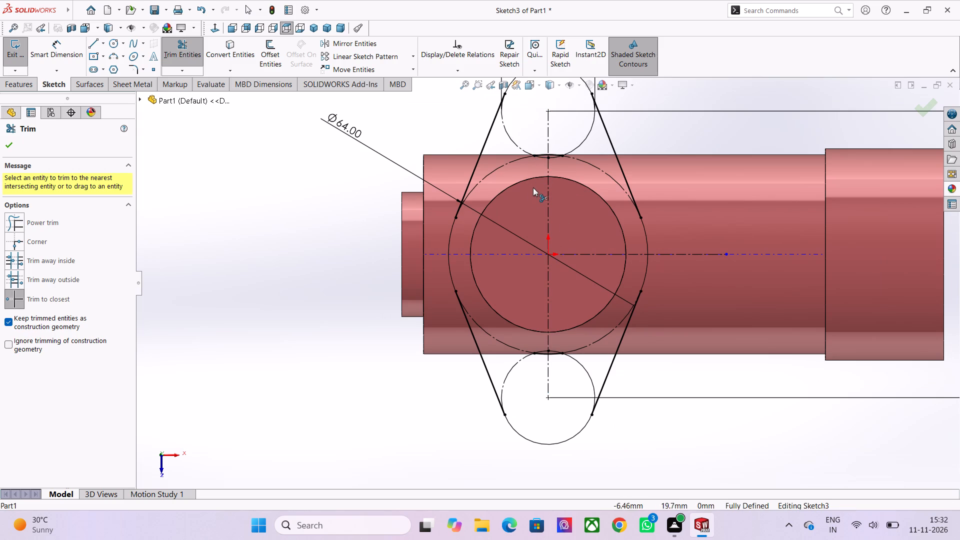
Examine closely the tangent junction between the upper-left slanted line and the large circle's arc, and leave the trim command.
scroll(539, 162, up, 3)
scroll(540, 162, down, 4)
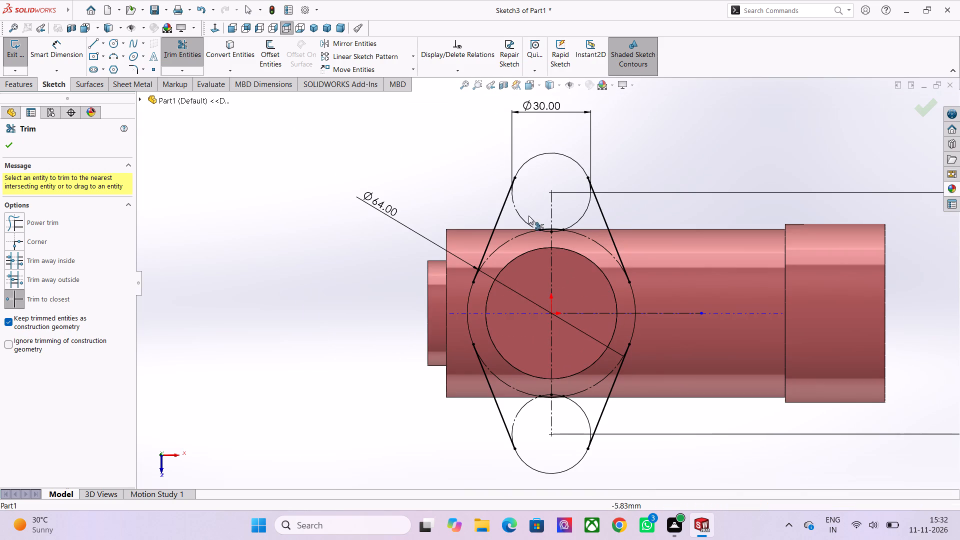
scroll(467, 287, up, 2)
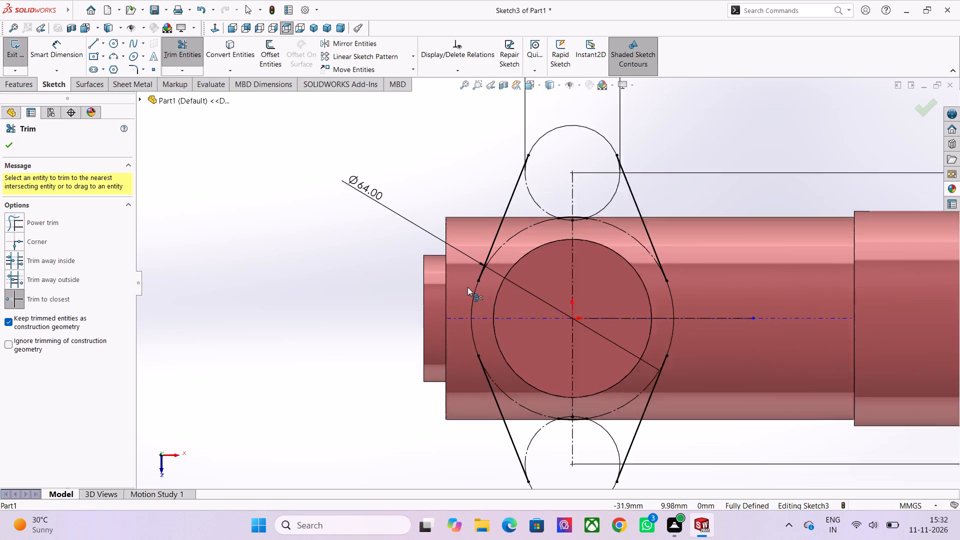
scroll(467, 287, up, 5)
scroll(524, 289, up, 4)
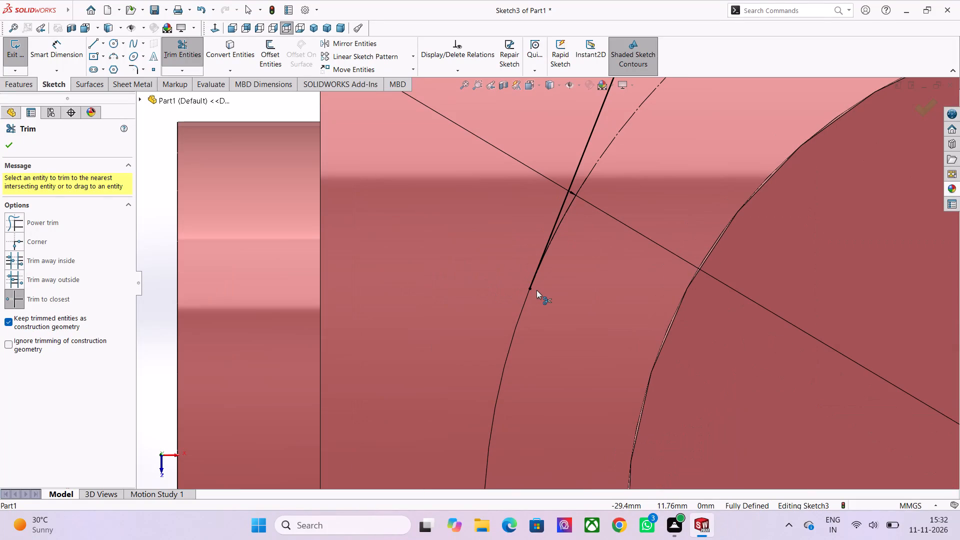
scroll(537, 290, up, 12)
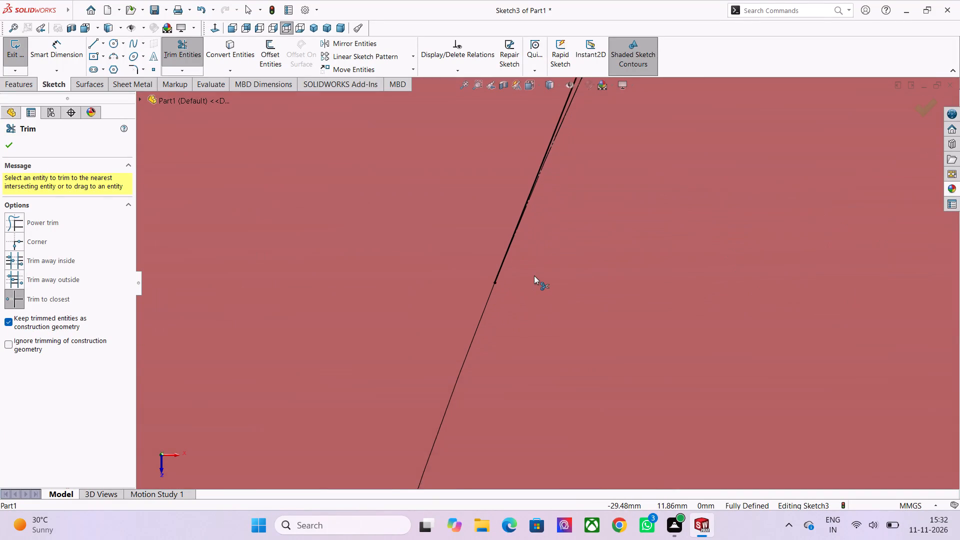
scroll(534, 275, up, 5)
scroll(491, 152, up, 2)
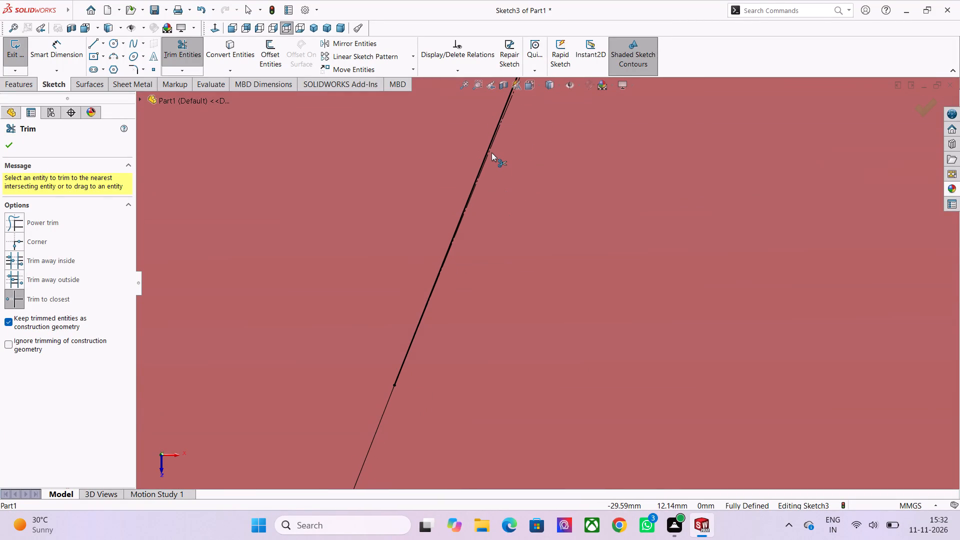
scroll(491, 152, up, 4)
scroll(400, 448, down, 4)
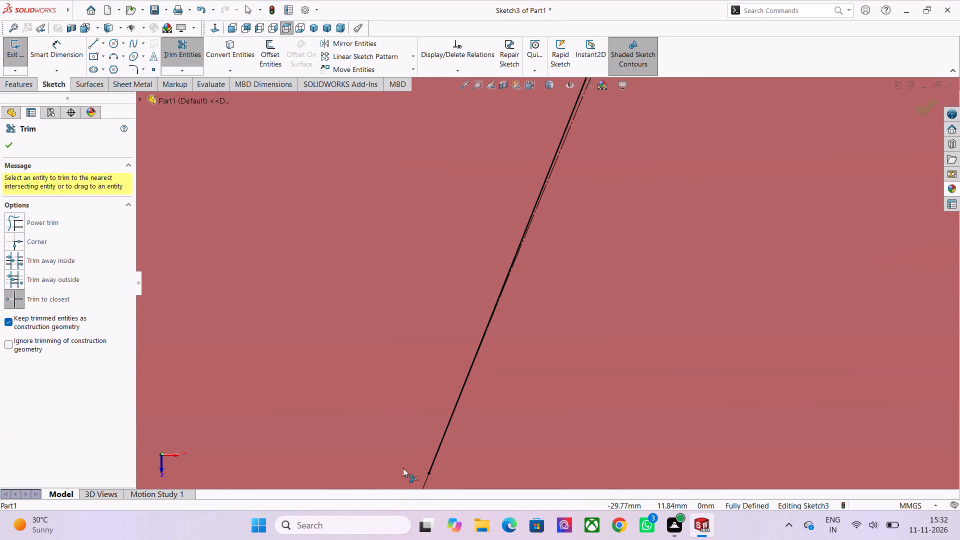
scroll(428, 465, down, 1)
scroll(468, 455, up, 3)
scroll(466, 395, up, 5)
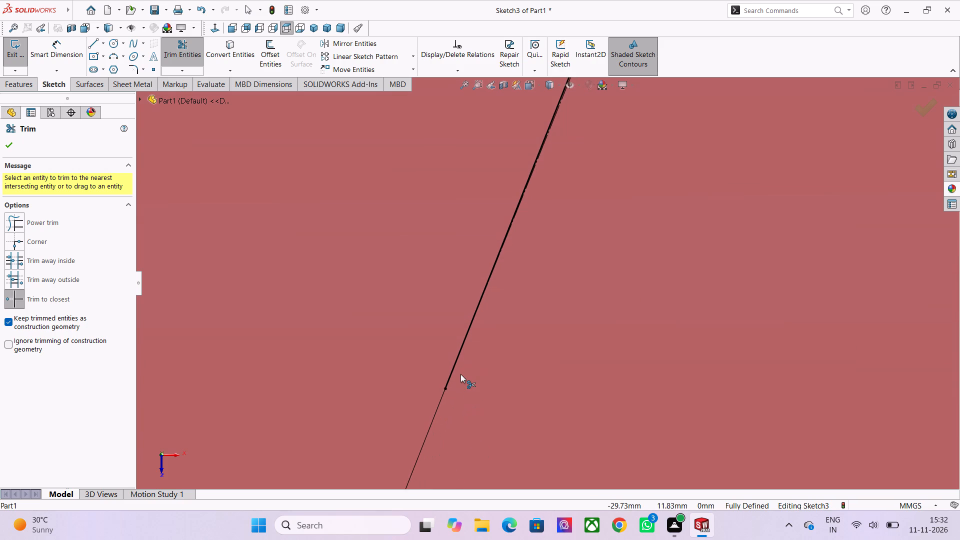
scroll(460, 374, up, 16)
scroll(481, 286, up, 4)
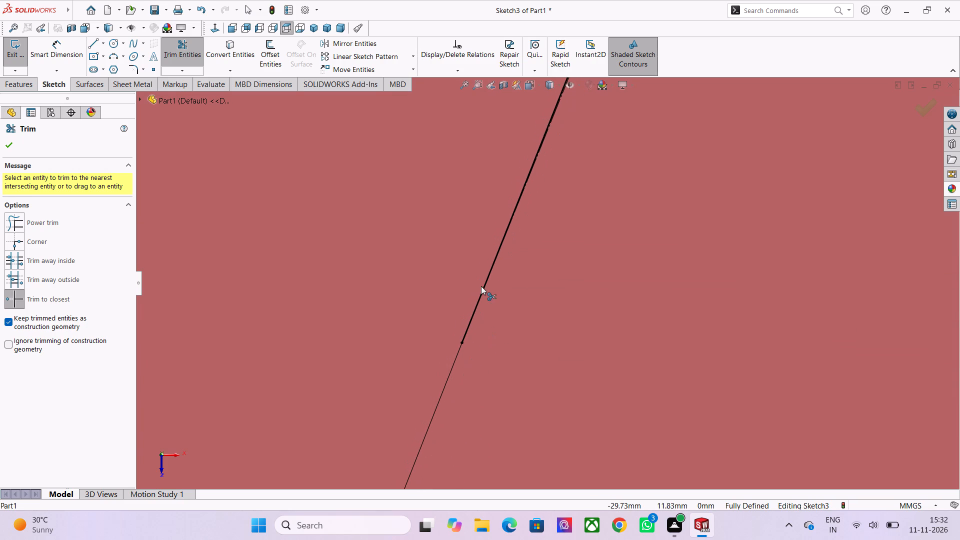
key(Escape)
Inspect the relations of the upper-left slanted line and the large circle's adjoining left arc, and review the trimmed profile.
scroll(481, 286, down, 20)
scroll(481, 286, down, 8)
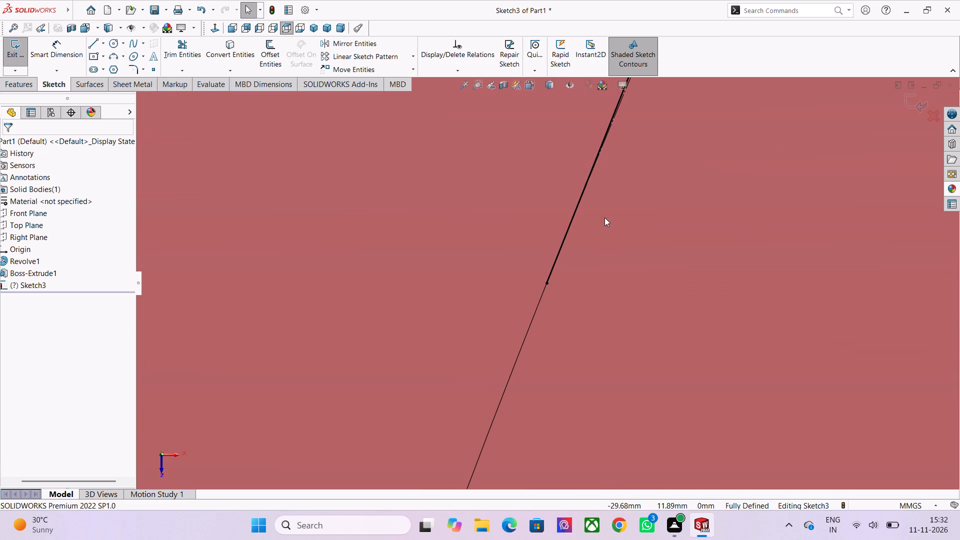
scroll(604, 217, down, 14)
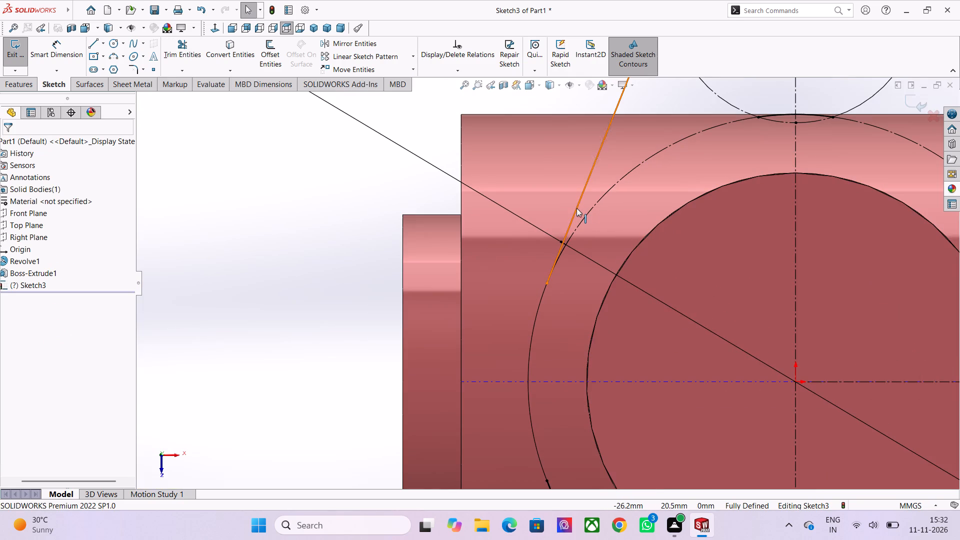
click(576, 206)
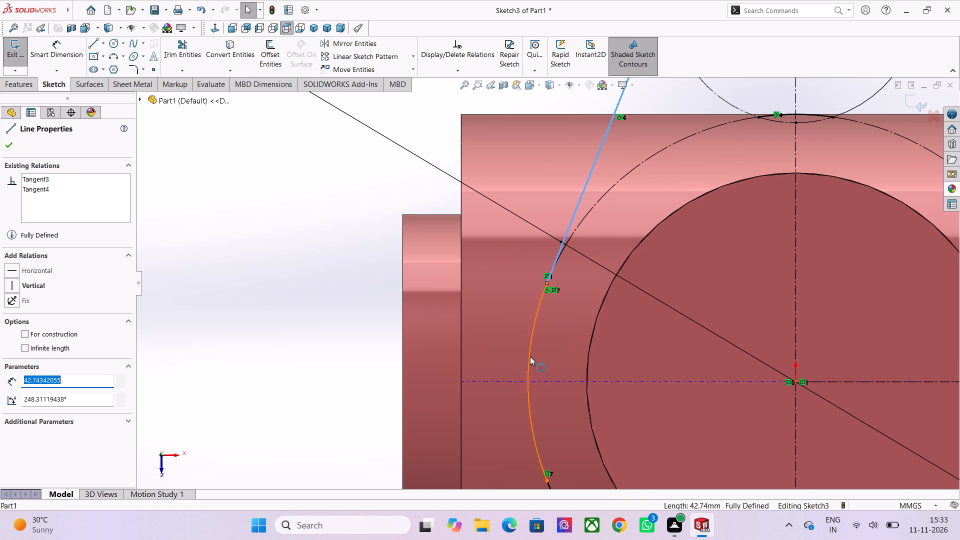
ctrl+click(530, 356)
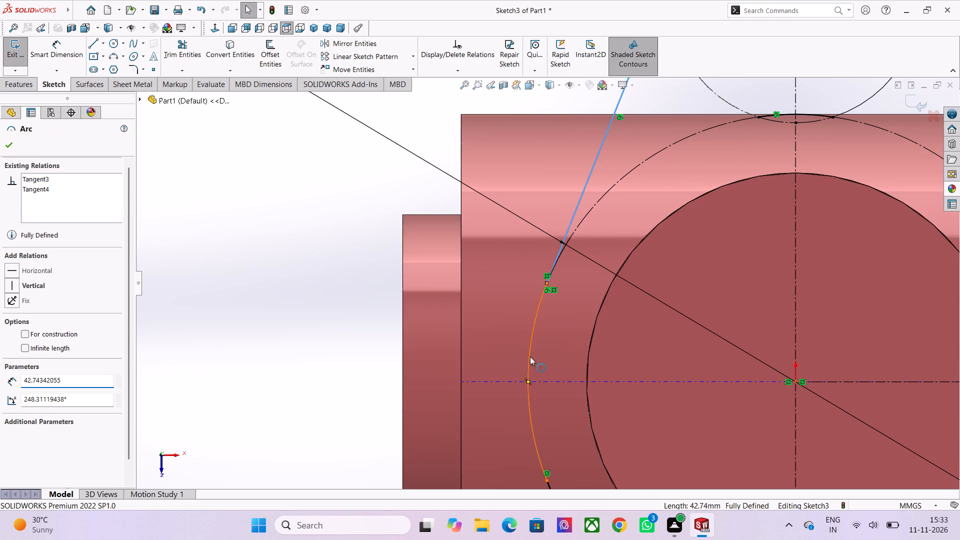
key(Escape)
key(Escape)
key(Escape)
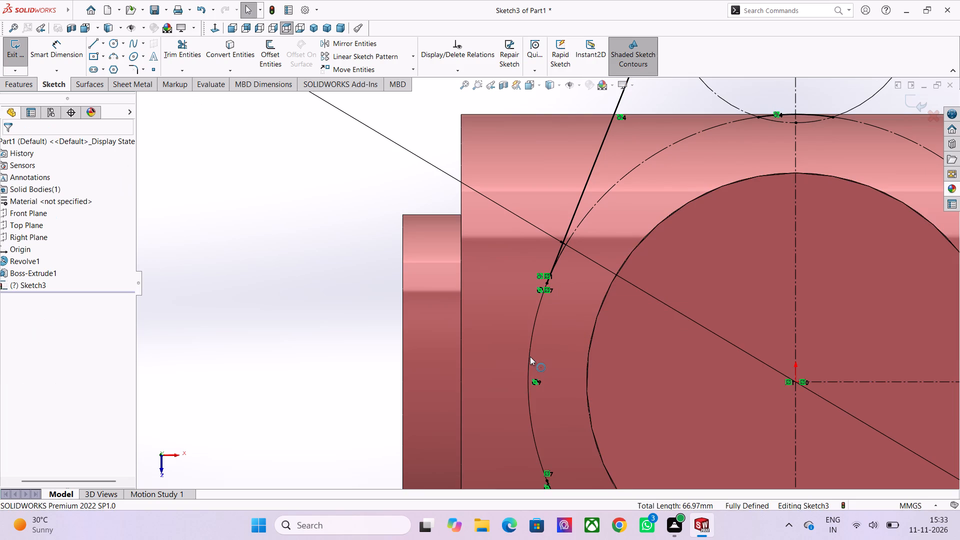
key(Escape)
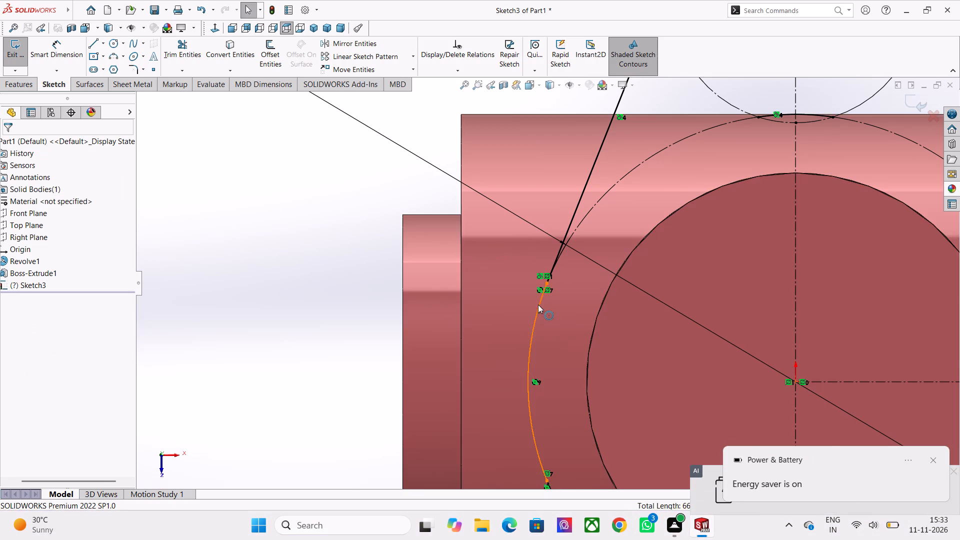
scroll(546, 342, down, 2)
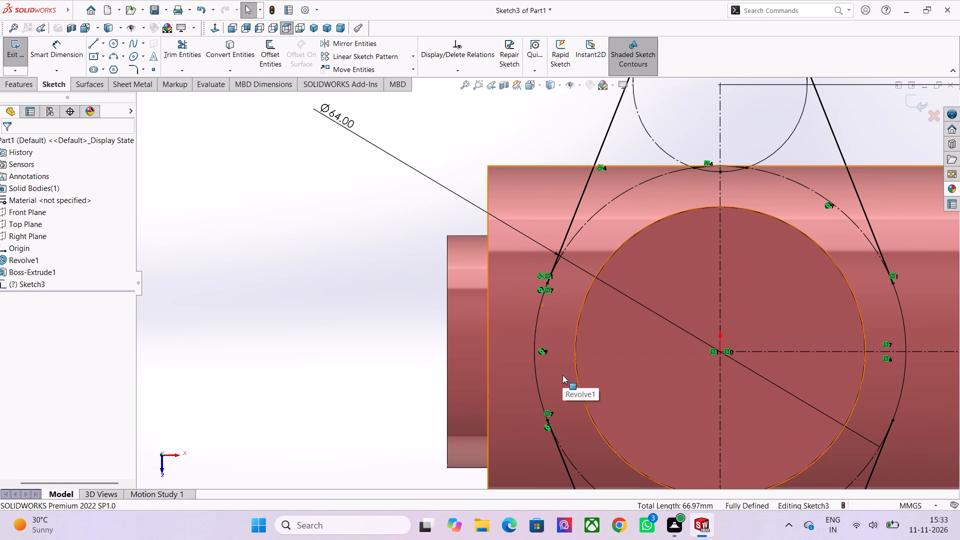
scroll(636, 354, down, 2)
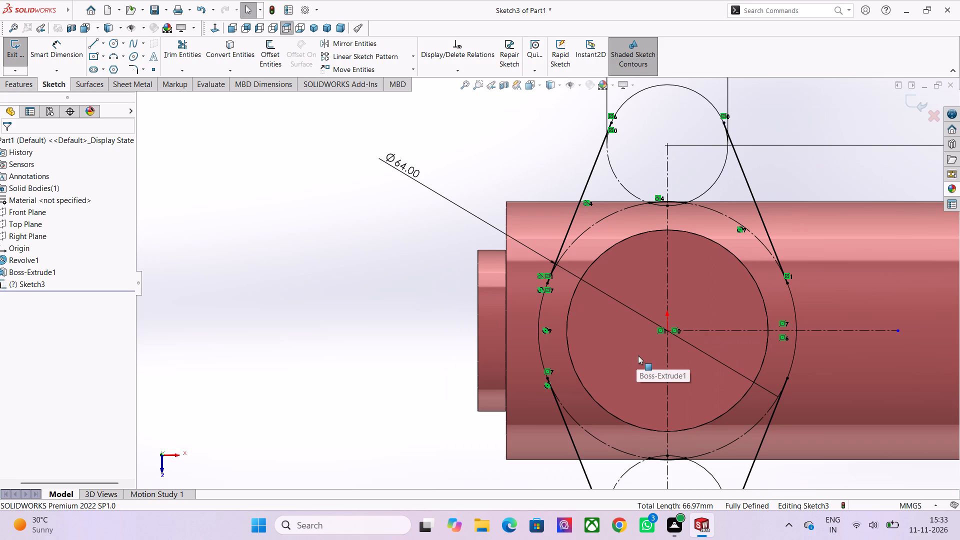
scroll(638, 355, down, 1)
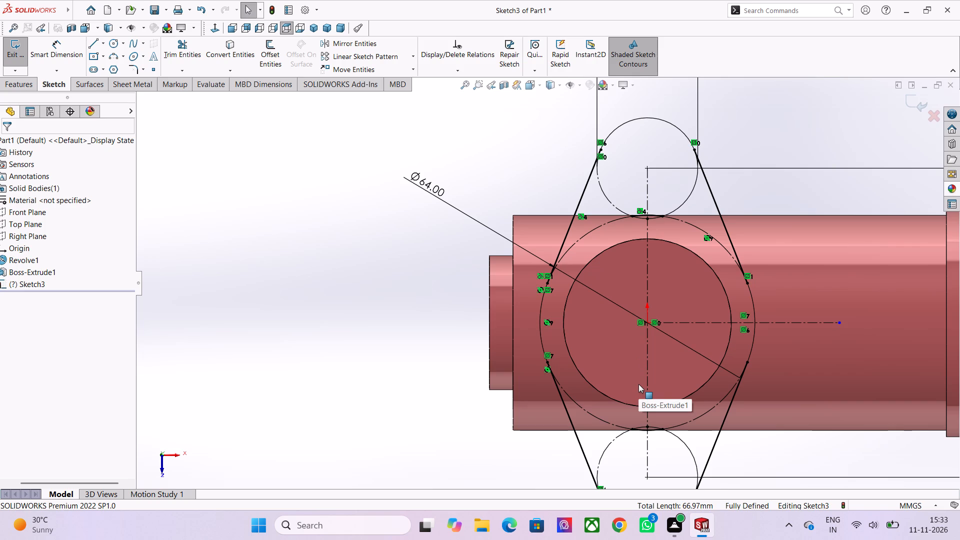
Undo the trims of the flange profile until the large circle and both small circles are complete again.
key(ctrl+z)
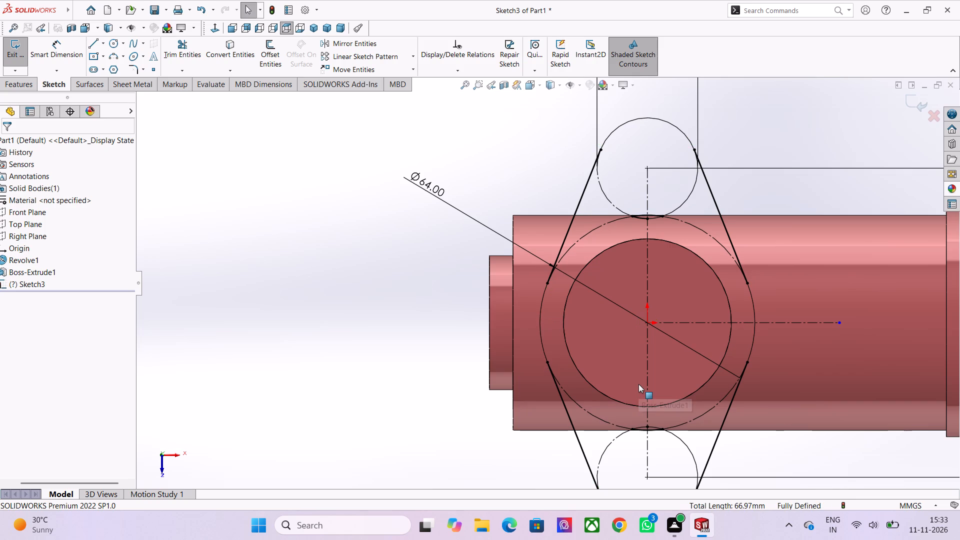
key(ctrl+z)
ctrl+scroll(634, 214, down, 2)
key(ctrl+z)
key(ctrl+z)
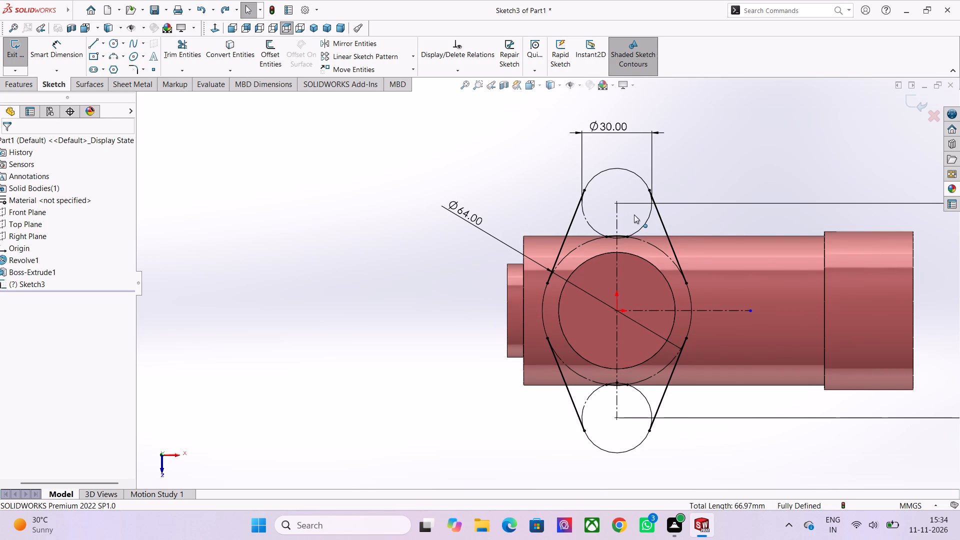
key(ctrl+z)
key(ctrl+z)
key(ctrl+z)
key(ctrl+z)
key(ctrl+z)
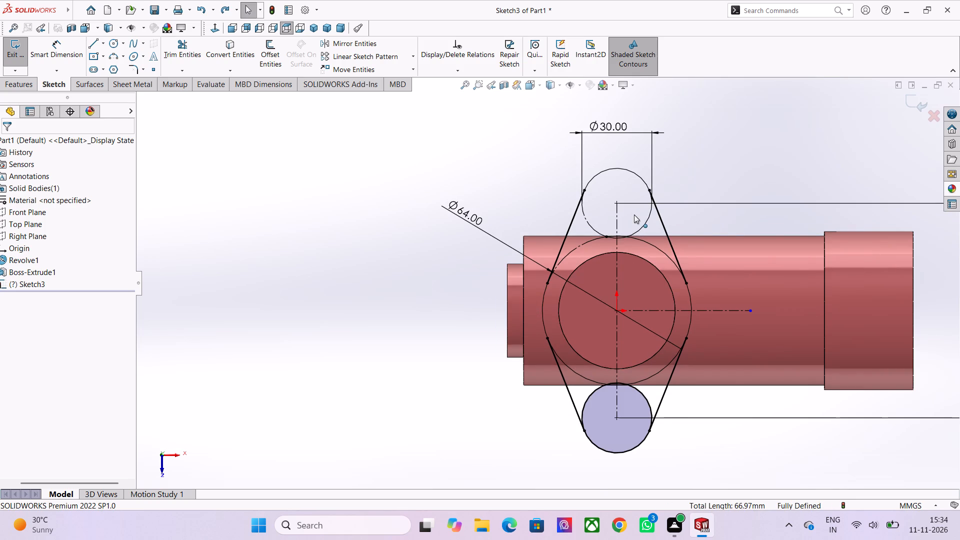
key(ctrl+z)
key(ctrl+z)
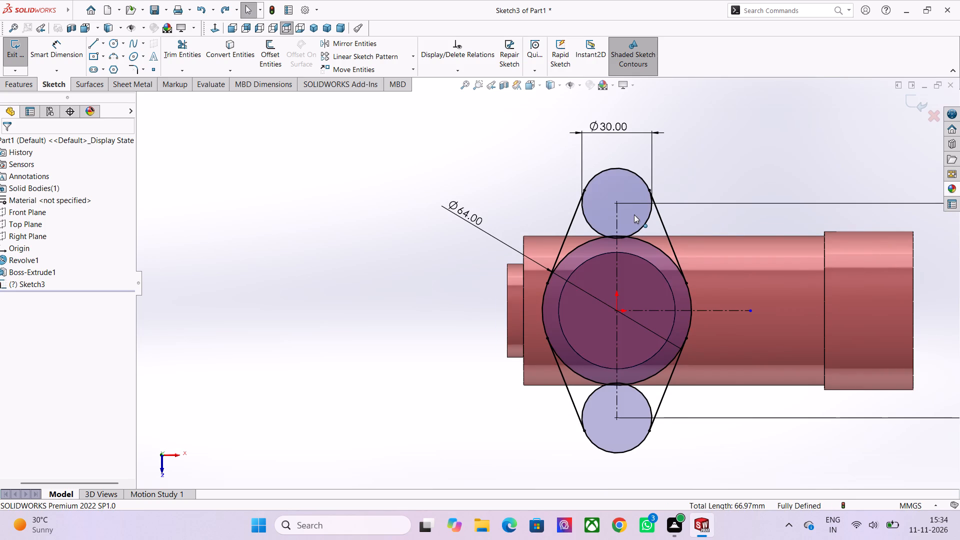
Apply a tangent relation between the upper-left slanted line and the large 64 mm circle.
ctrl+scroll(579, 253, up, 4)
scroll(586, 271, up, 2)
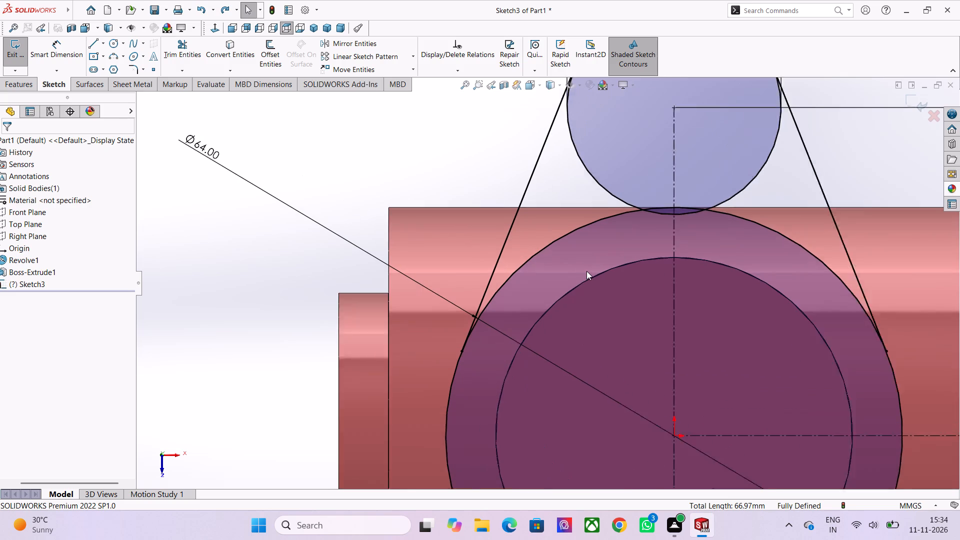
scroll(586, 271, up, 1)
scroll(547, 329, down, 3)
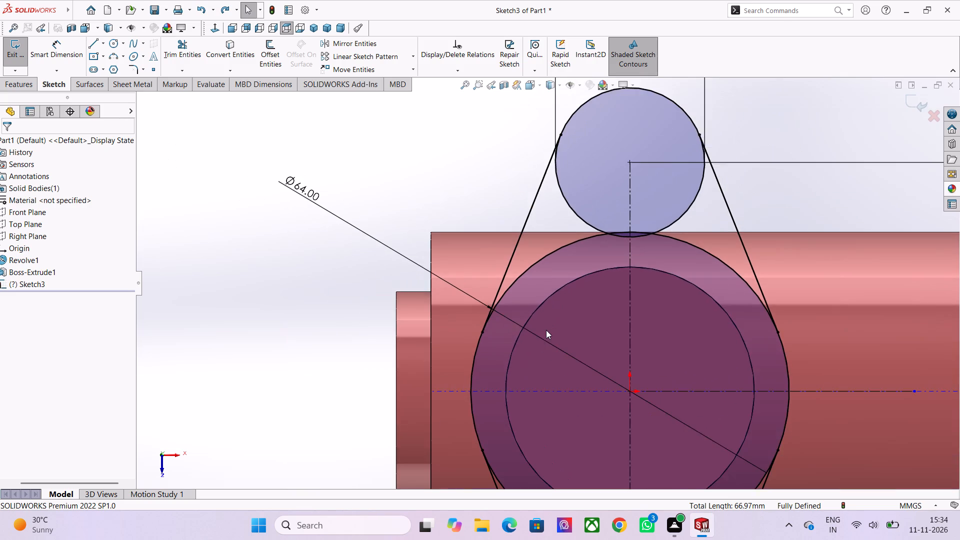
scroll(538, 340, down, 2)
scroll(513, 363, up, 3)
scroll(517, 184, down, 4)
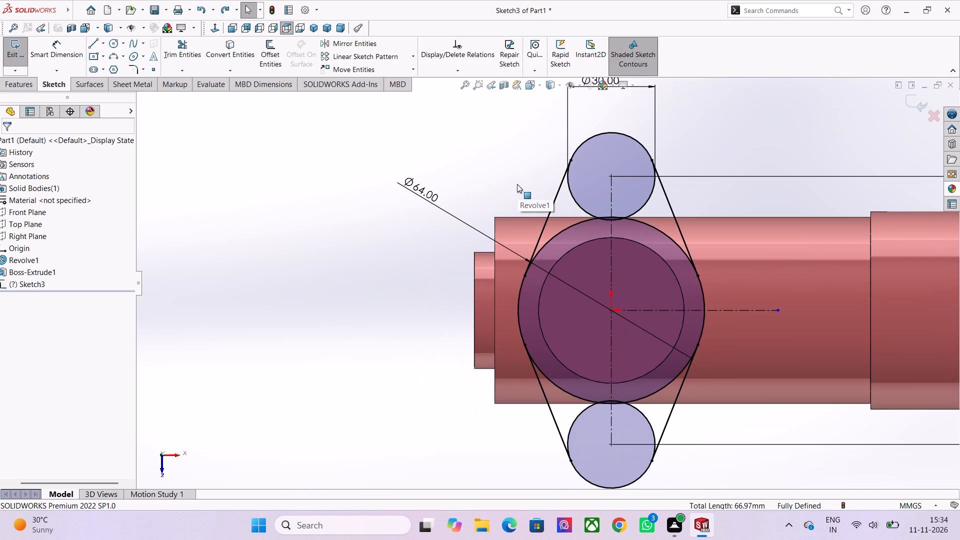
ctrl+click(555, 196)
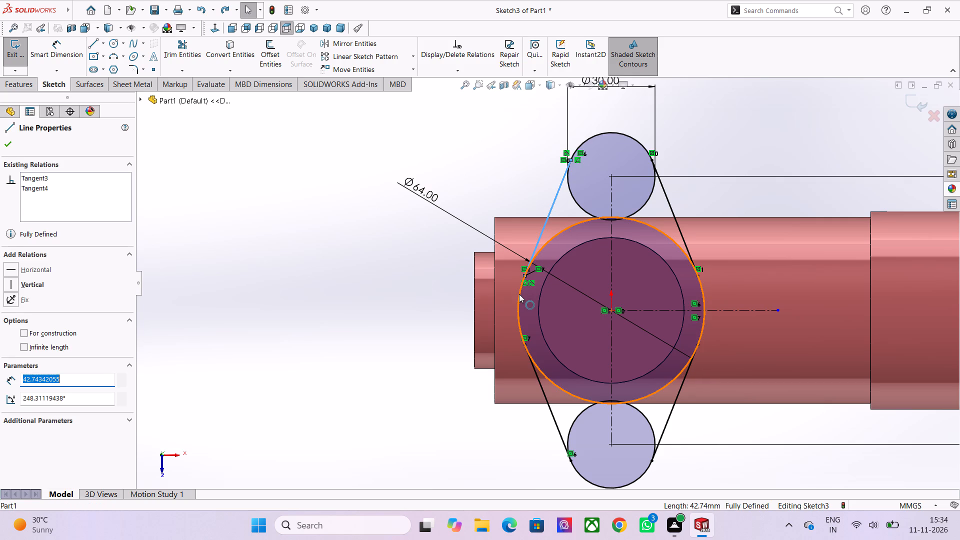
ctrl+click(519, 294)
click(36, 324)
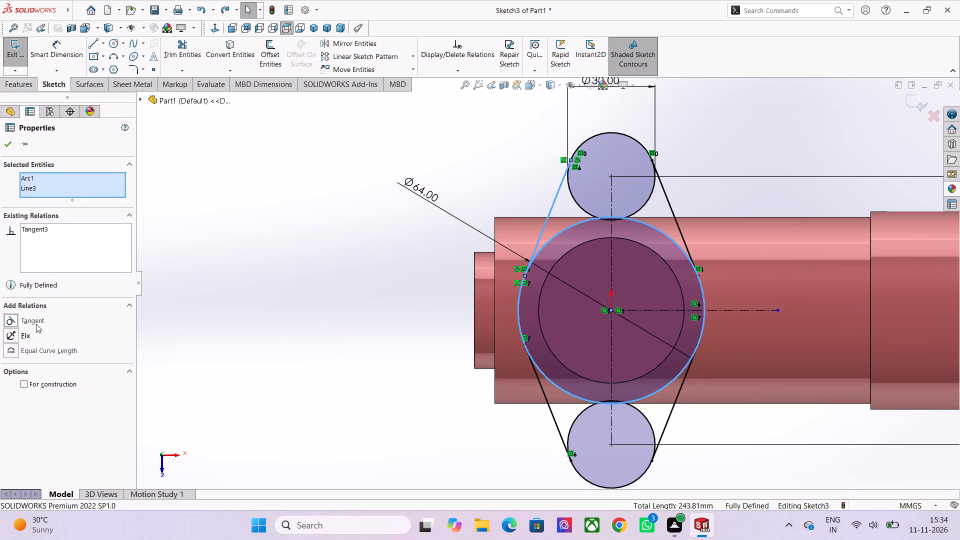
click(36, 324)
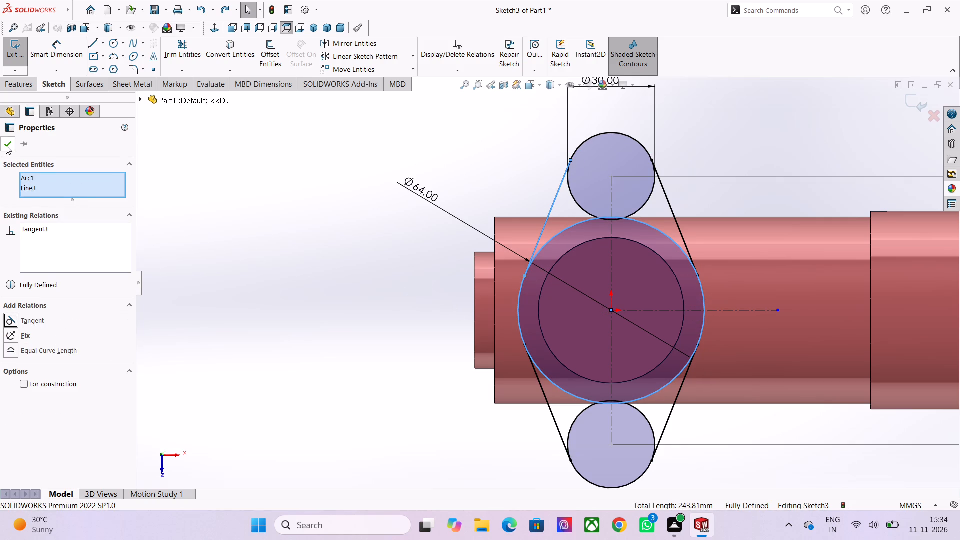
click(6, 145)
Add a tangent relation between the upper-right slanted line and the large 64 mm circle.
click(668, 203)
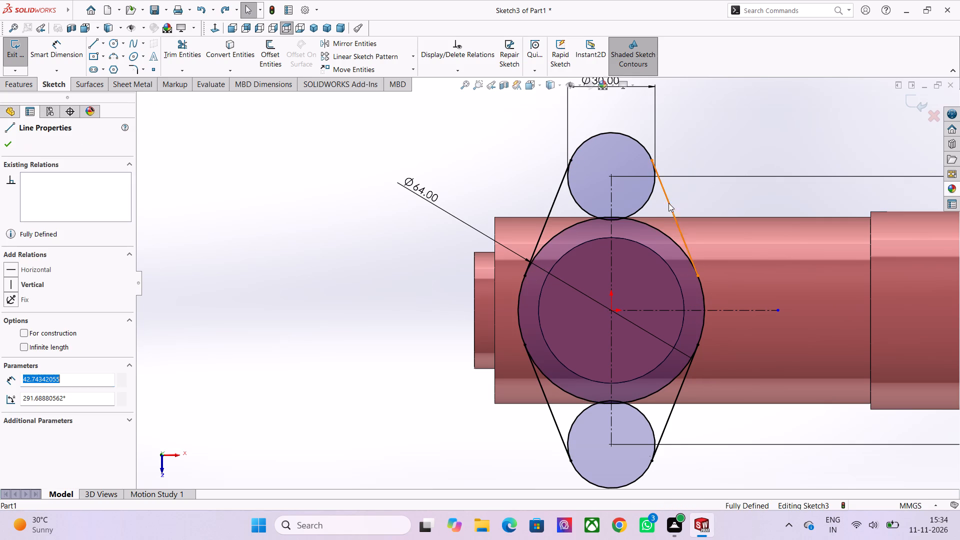
ctrl+click(704, 295)
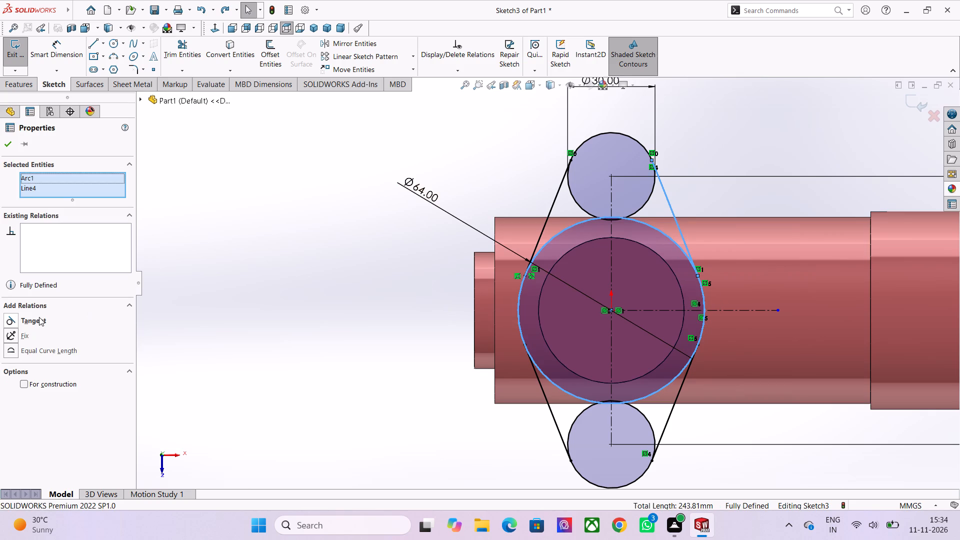
click(38, 321)
click(6, 144)
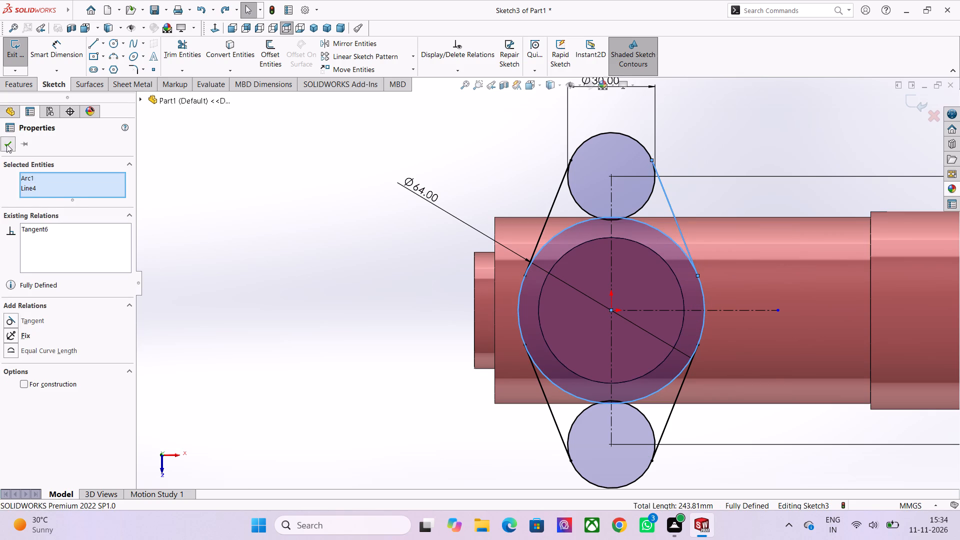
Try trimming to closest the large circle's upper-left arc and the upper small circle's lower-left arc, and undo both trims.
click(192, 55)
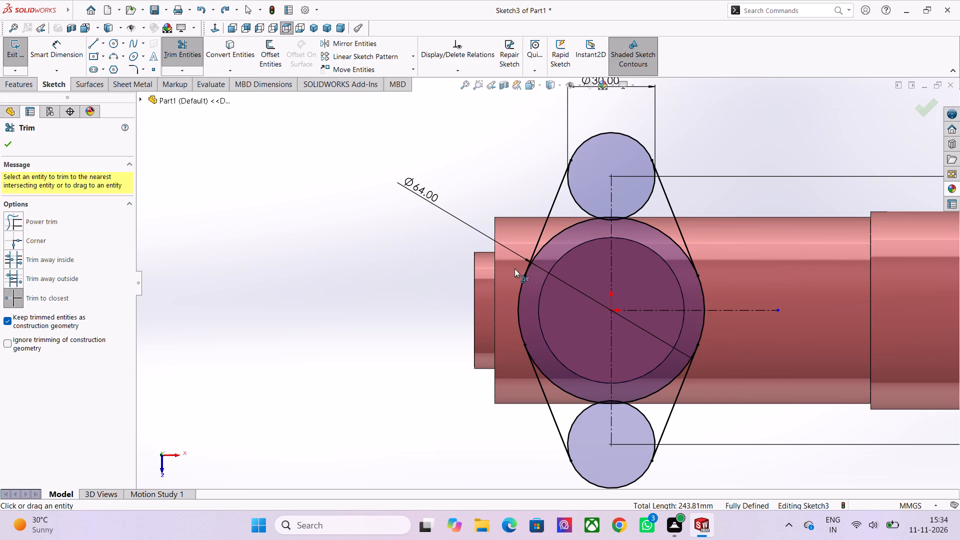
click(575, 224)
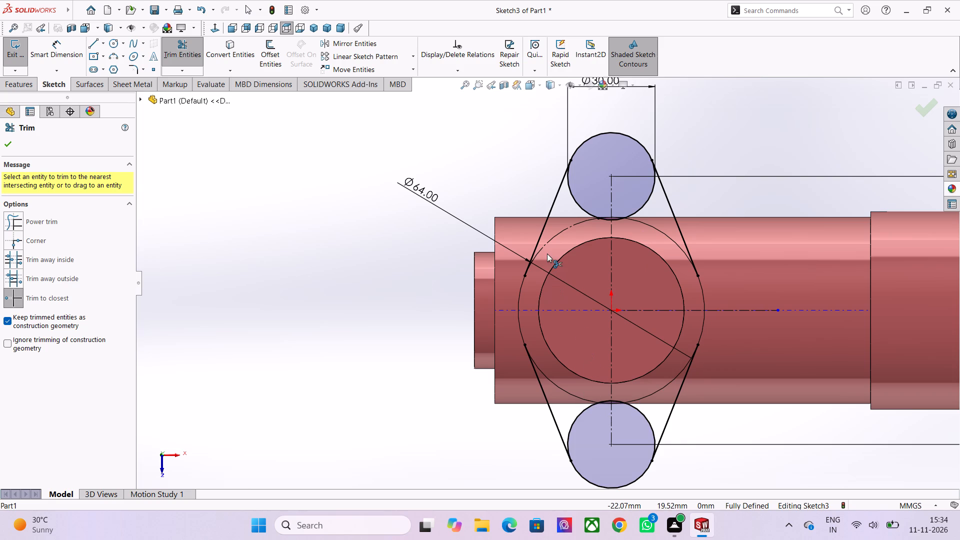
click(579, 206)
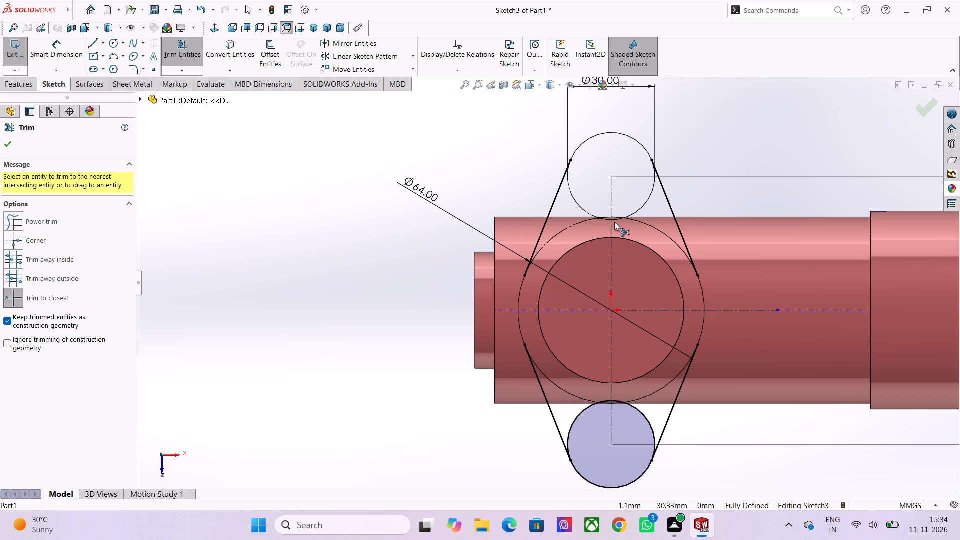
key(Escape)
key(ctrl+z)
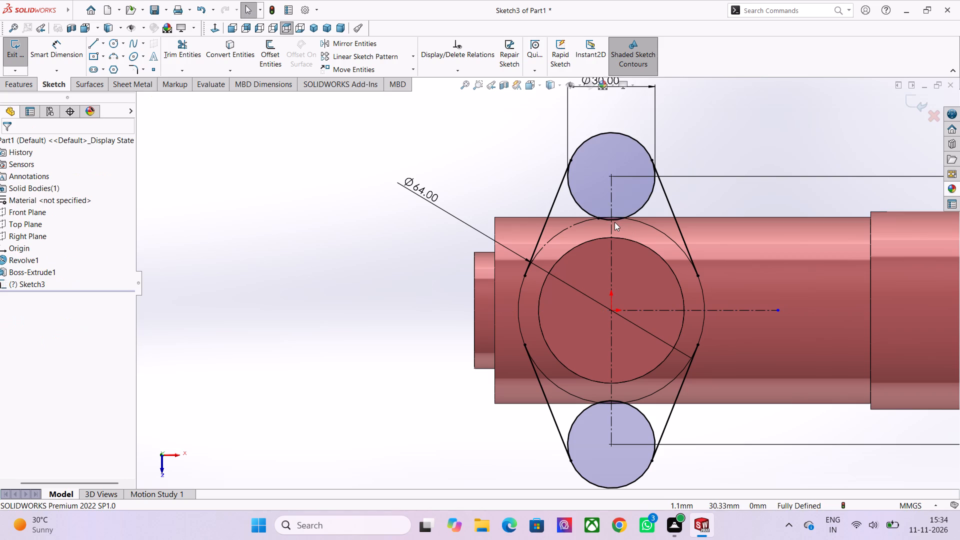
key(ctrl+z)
Draw a horizontal centerline about 72.5 mm long from outside the part's small stepped end to the origin.
scroll(543, 269, up, 4)
scroll(510, 311, up, 4)
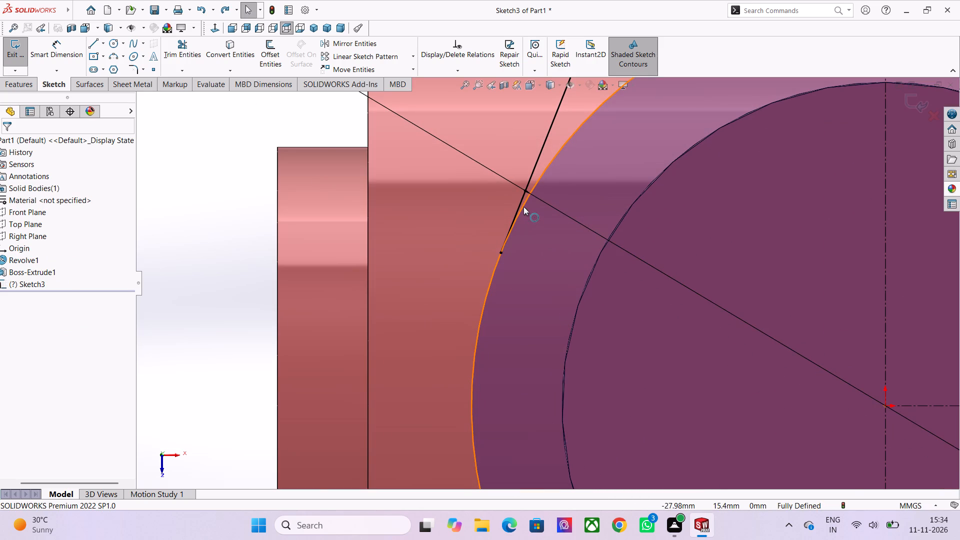
scroll(523, 206, down, 7)
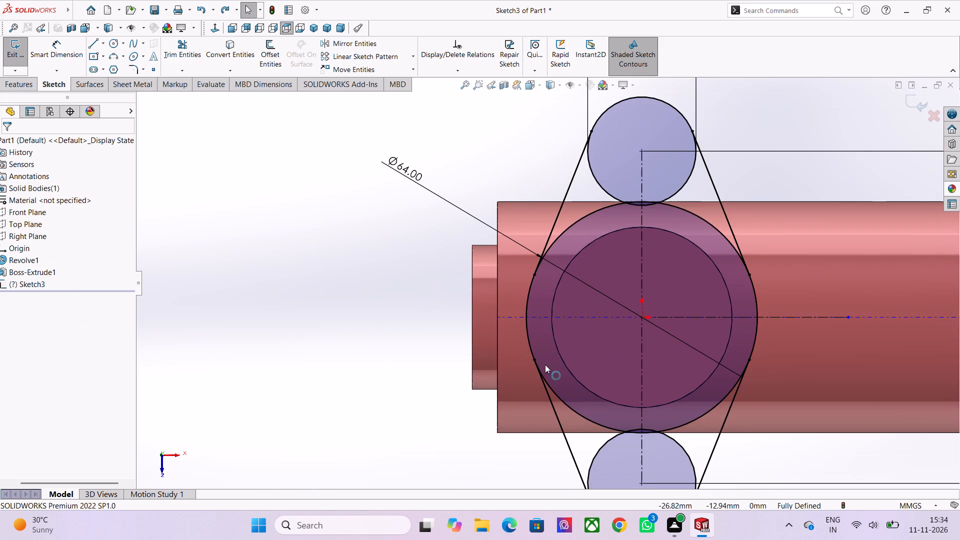
key(Escape)
key(Escape)
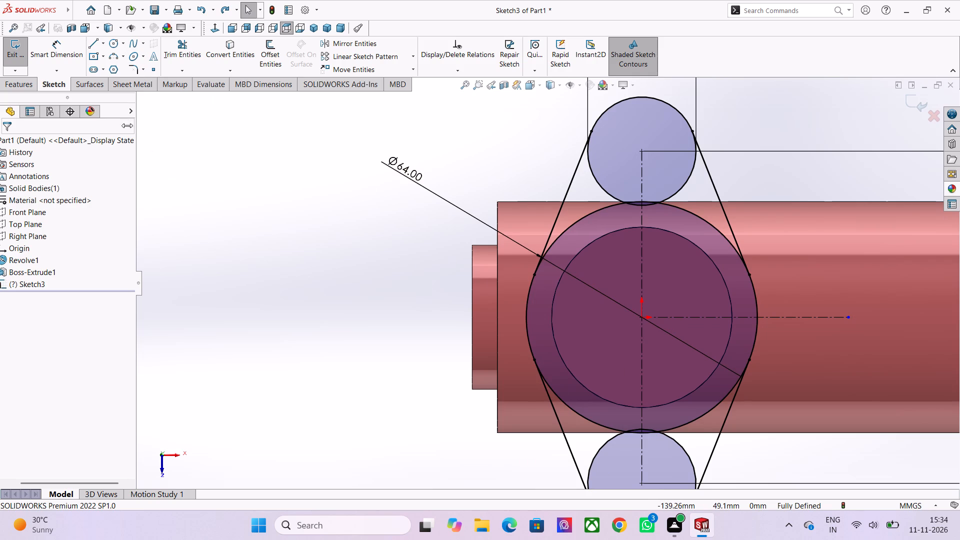
click(104, 45)
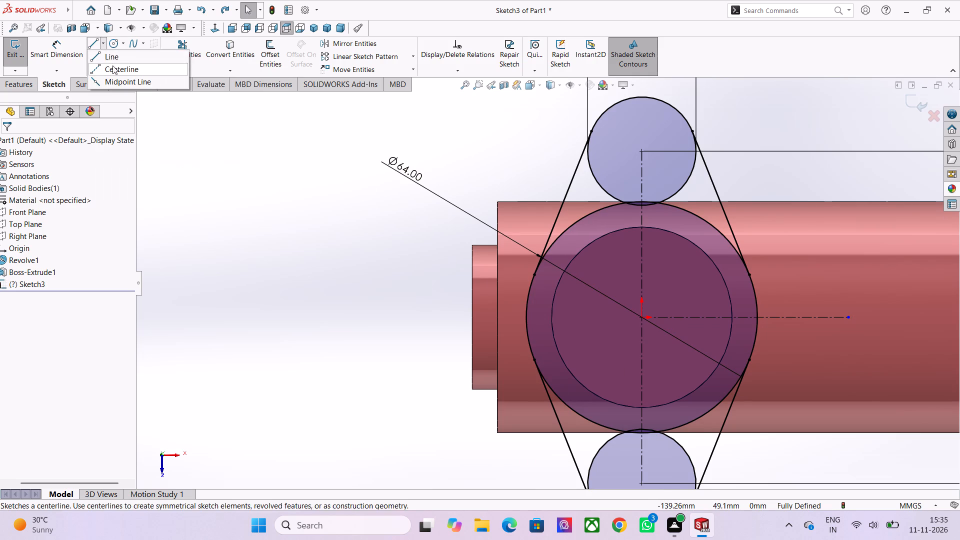
click(114, 67)
click(380, 316)
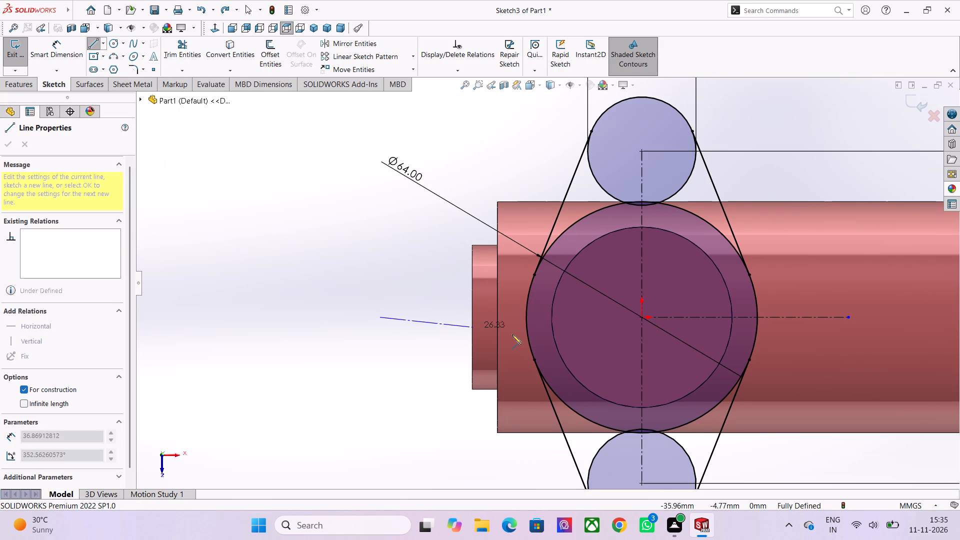
click(643, 319)
key(Escape)
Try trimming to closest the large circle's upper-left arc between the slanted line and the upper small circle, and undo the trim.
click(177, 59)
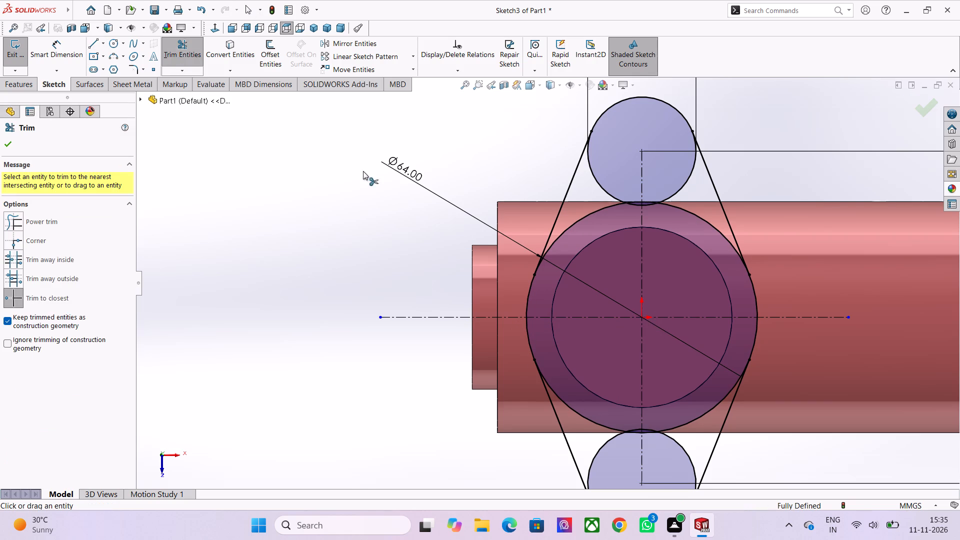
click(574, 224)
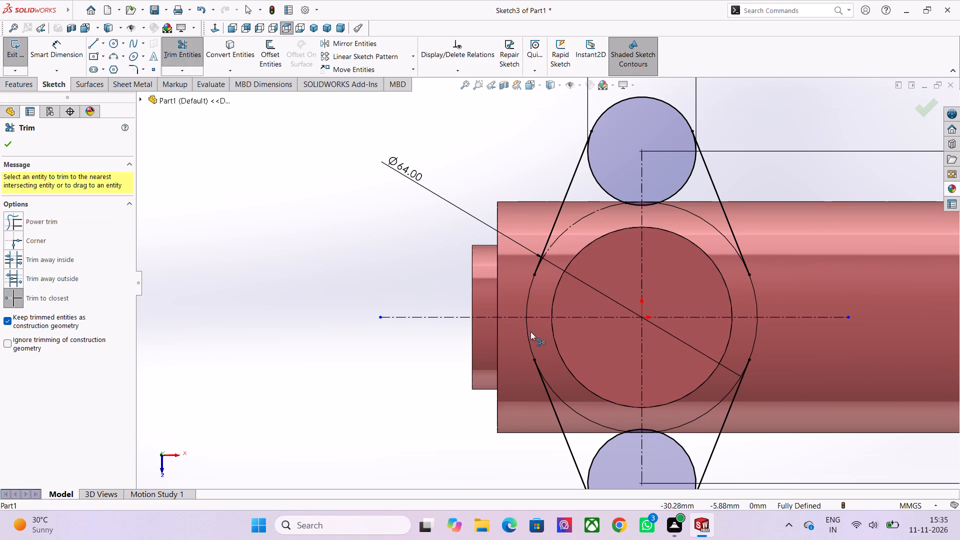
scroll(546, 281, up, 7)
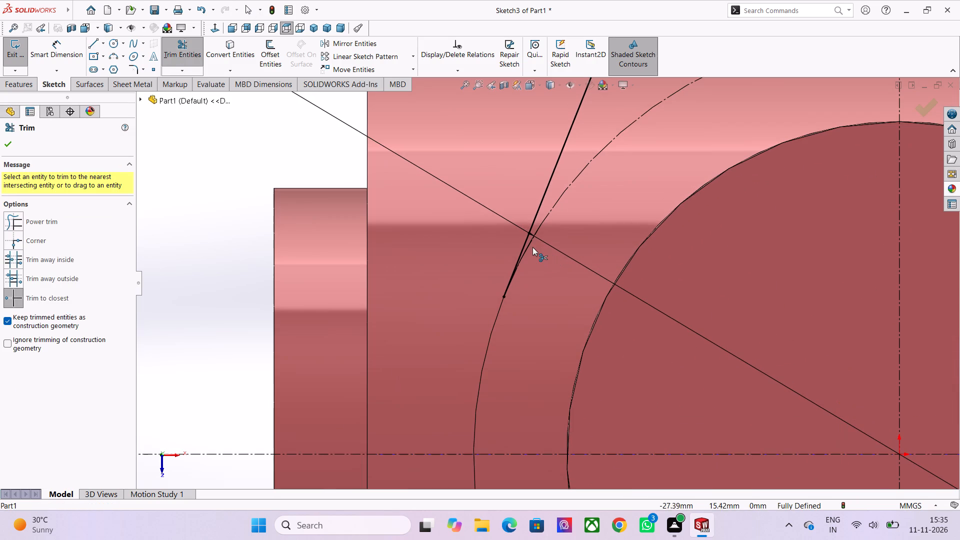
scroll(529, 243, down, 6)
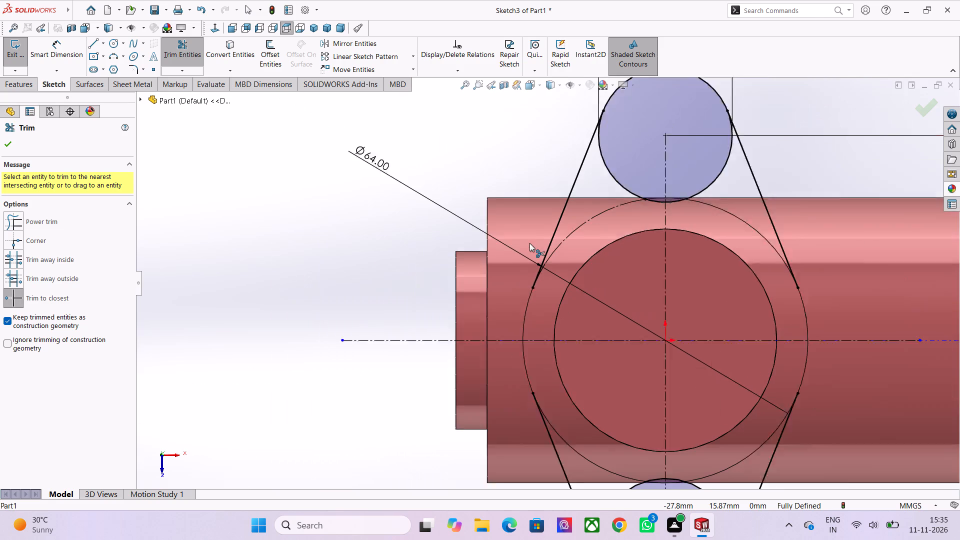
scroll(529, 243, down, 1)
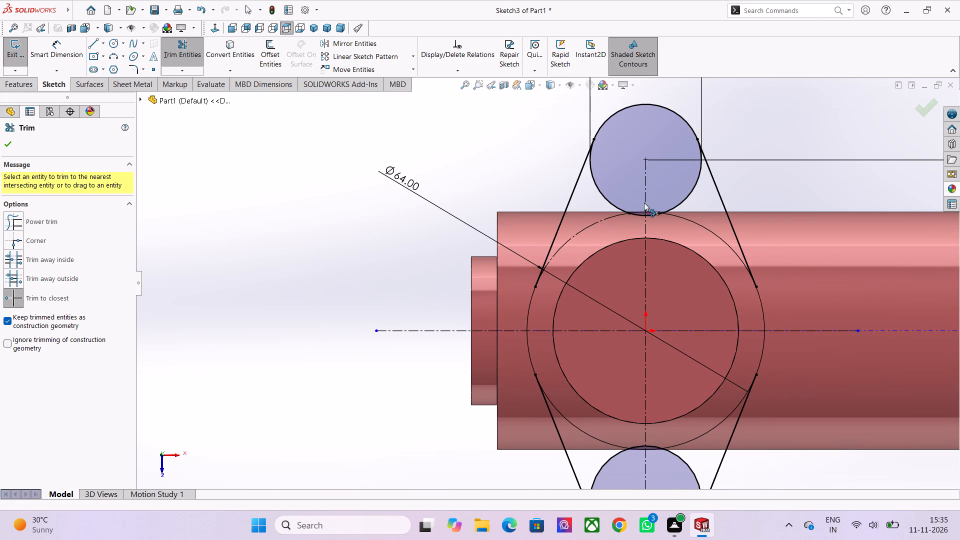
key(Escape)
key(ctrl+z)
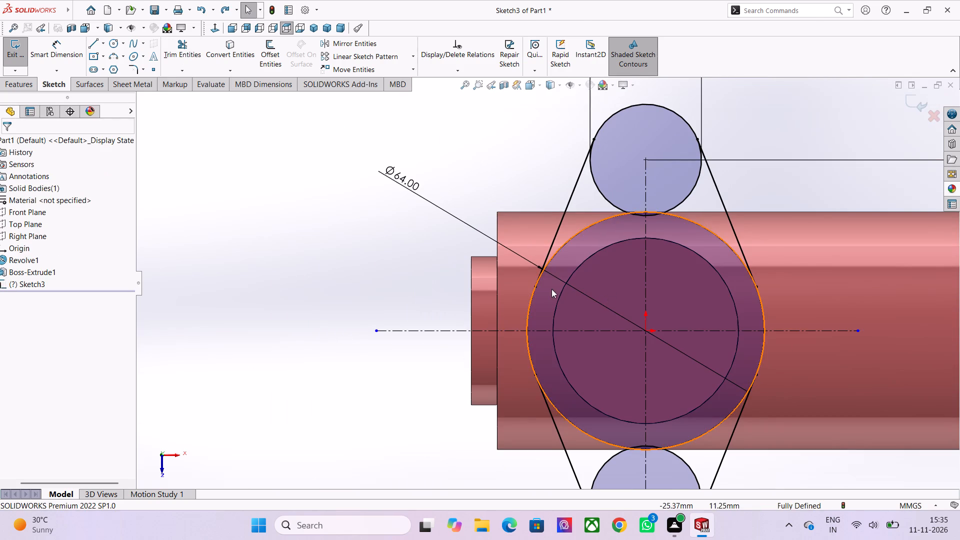
Examine closely where the upper-left slanted line's lower endpoint meets the large circle.
scroll(546, 294, up, 10)
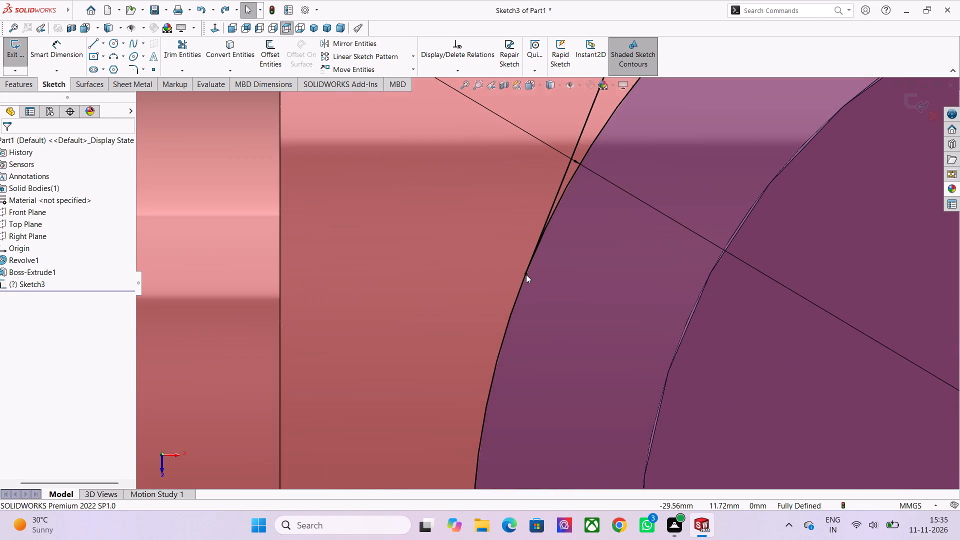
scroll(528, 273, up, 8)
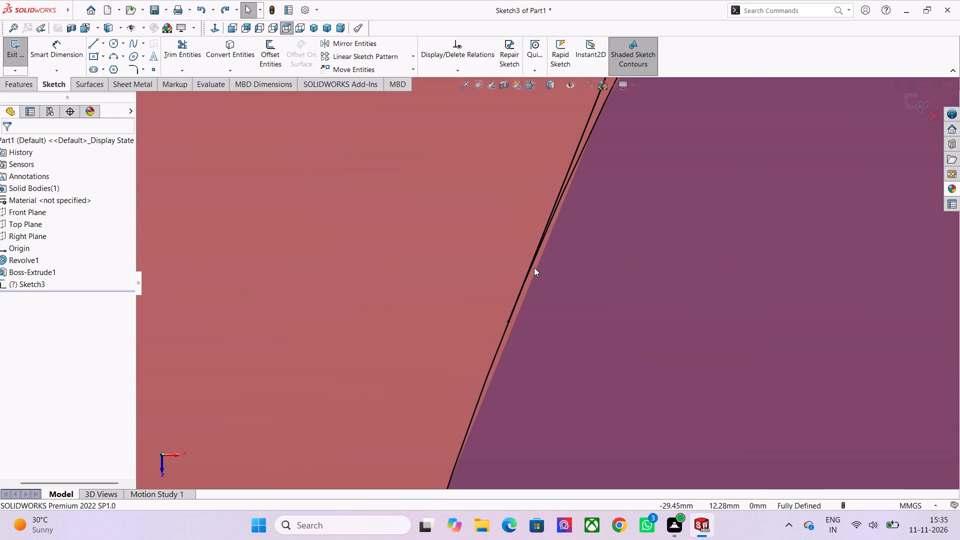
scroll(516, 311, up, 8)
scroll(543, 251, up, 3)
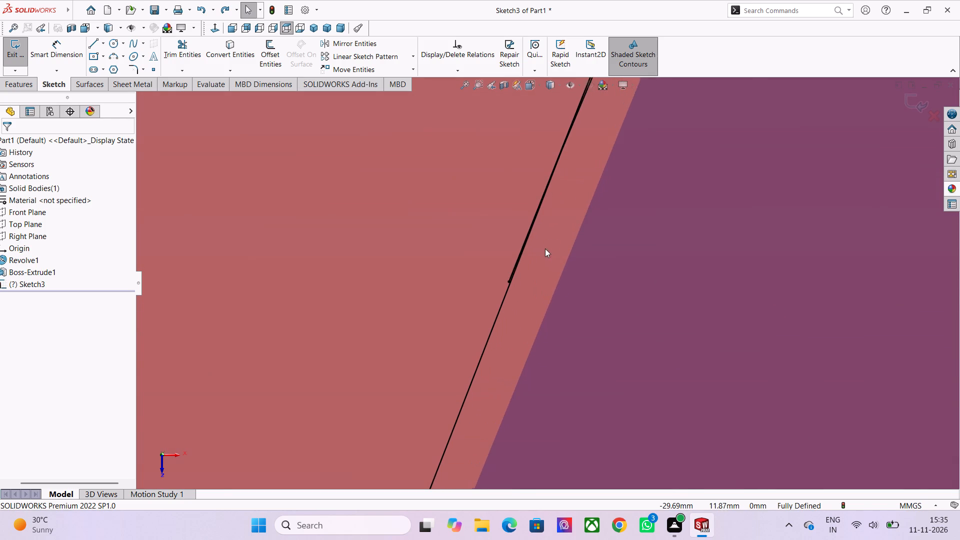
scroll(545, 248, up, 2)
scroll(513, 290, up, 4)
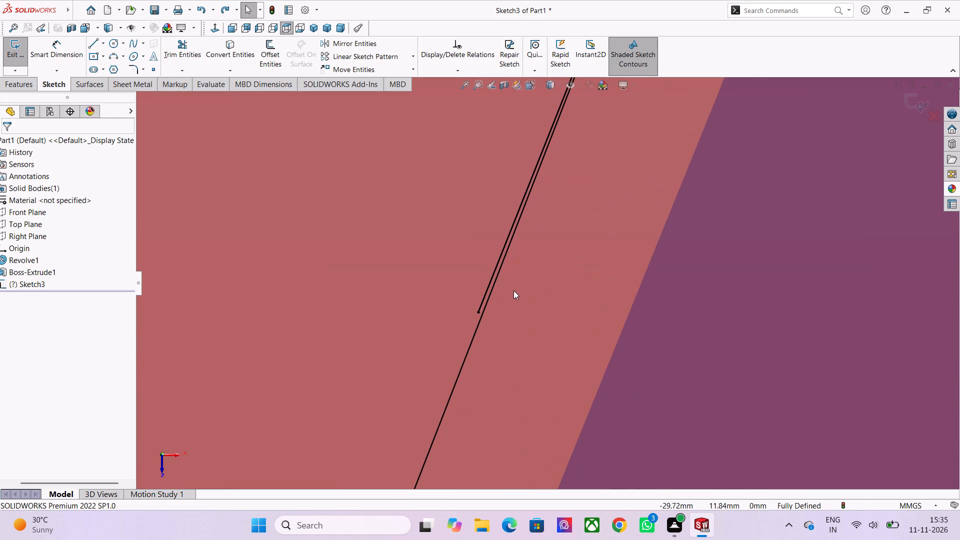
key(Escape)
key(Escape)
key(Escape)
key(Escape)
key(Escape)
key(Escape)
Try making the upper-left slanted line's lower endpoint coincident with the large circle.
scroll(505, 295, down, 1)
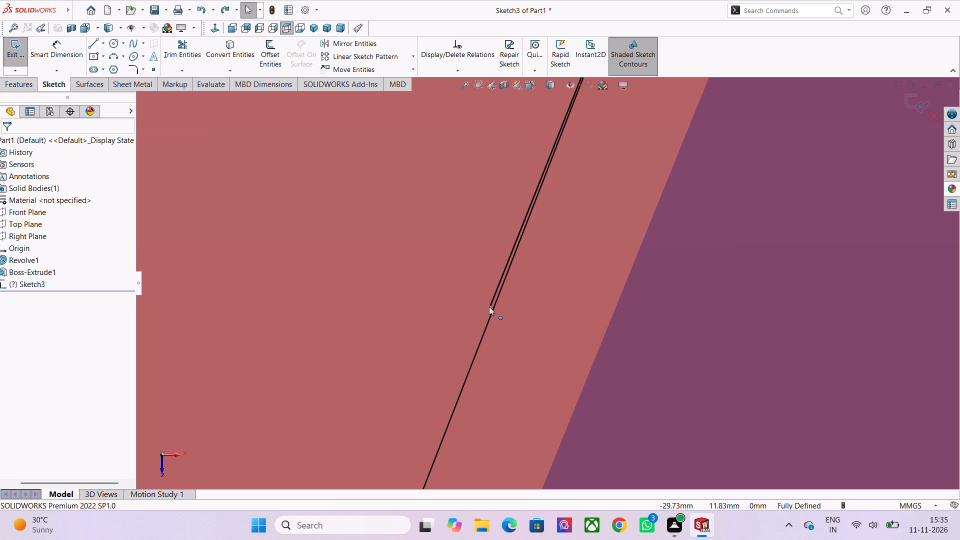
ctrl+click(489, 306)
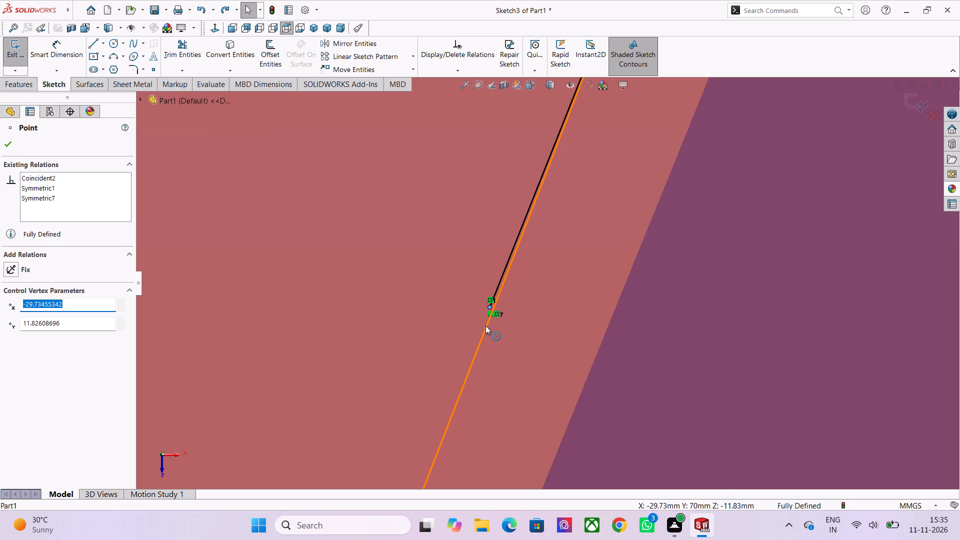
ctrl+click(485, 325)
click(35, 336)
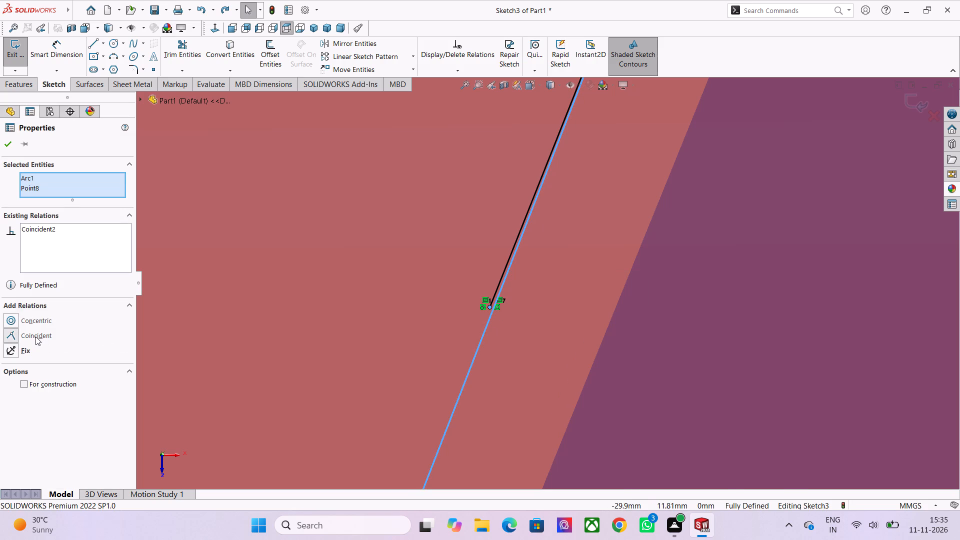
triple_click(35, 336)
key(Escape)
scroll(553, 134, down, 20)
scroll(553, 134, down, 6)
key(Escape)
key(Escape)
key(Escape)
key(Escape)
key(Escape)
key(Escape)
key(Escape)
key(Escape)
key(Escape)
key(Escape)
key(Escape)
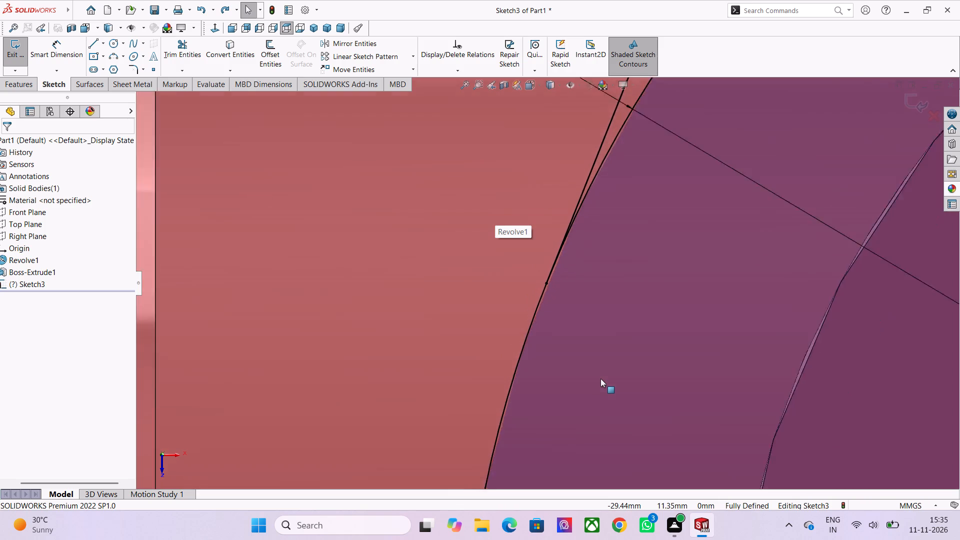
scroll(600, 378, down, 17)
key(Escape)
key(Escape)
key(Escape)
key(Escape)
Undo the latest sketch edits, back to before the 92 mm spacing between the two small circles was set.
key(ctrl+z)
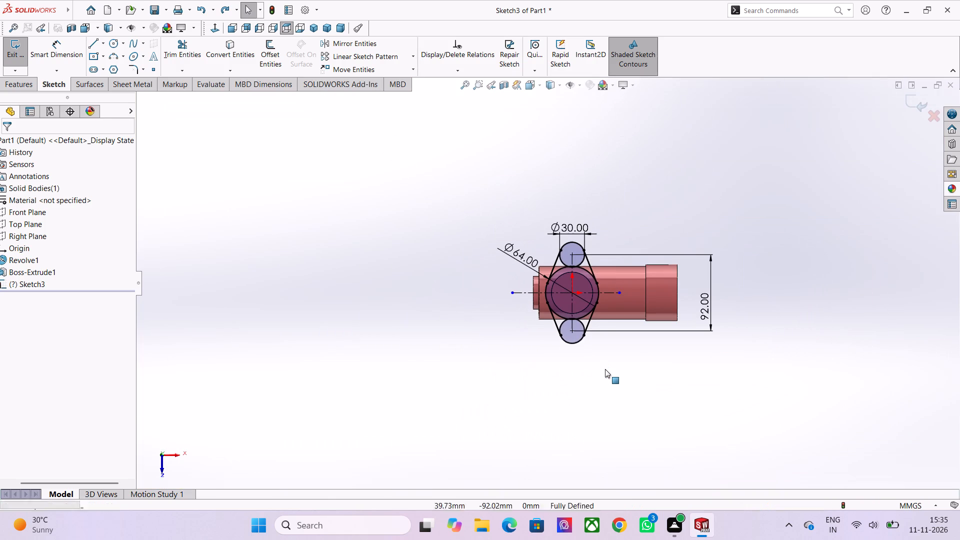
key(ctrl+z)
key(ctrl+z)
key(ctrl+z)
key(ctrl+z)
key(ctrl+z)
ctrl+scroll(578, 293, up, 1)
key(ctrl+z)
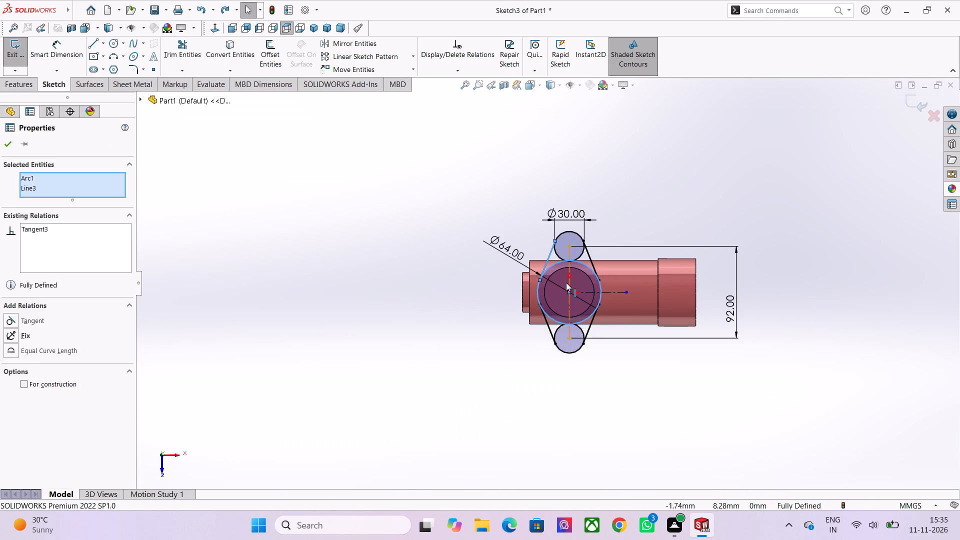
key(ctrl+z)
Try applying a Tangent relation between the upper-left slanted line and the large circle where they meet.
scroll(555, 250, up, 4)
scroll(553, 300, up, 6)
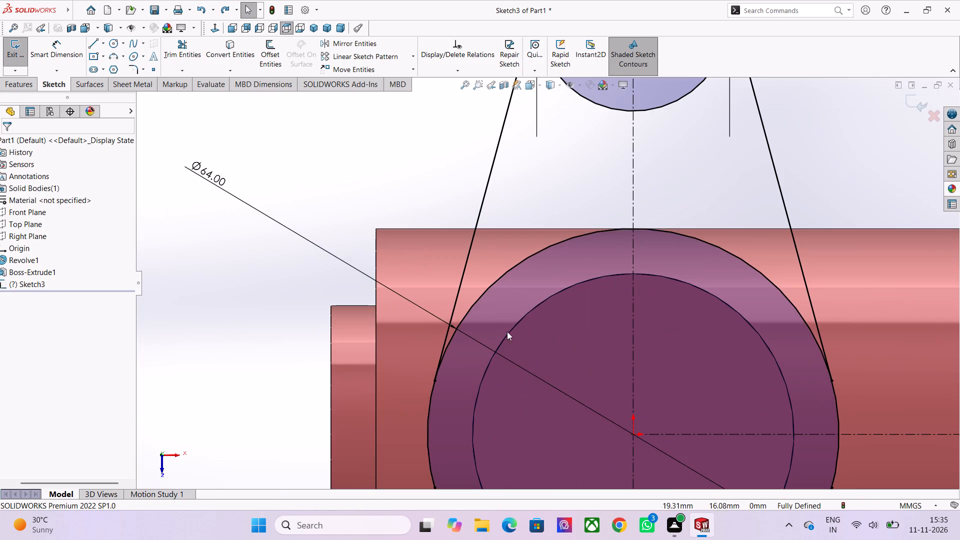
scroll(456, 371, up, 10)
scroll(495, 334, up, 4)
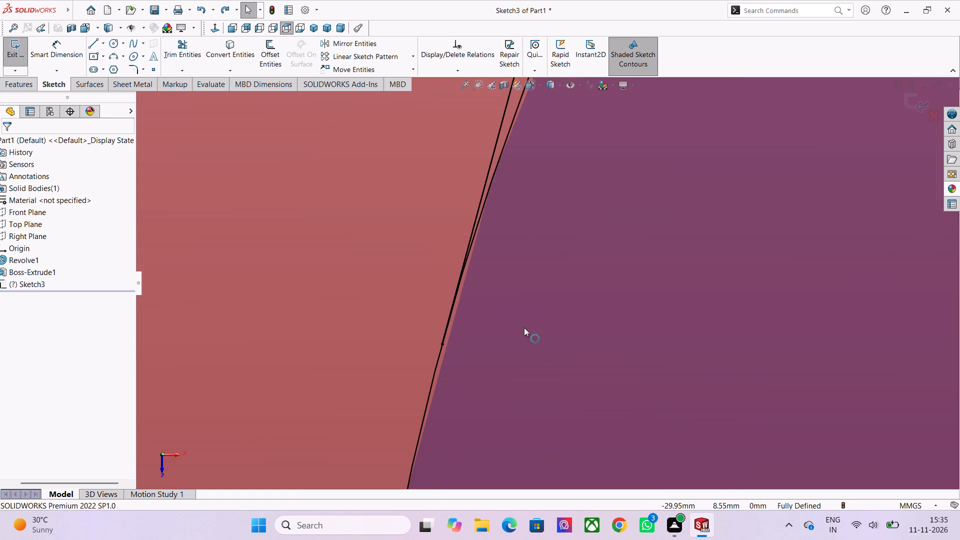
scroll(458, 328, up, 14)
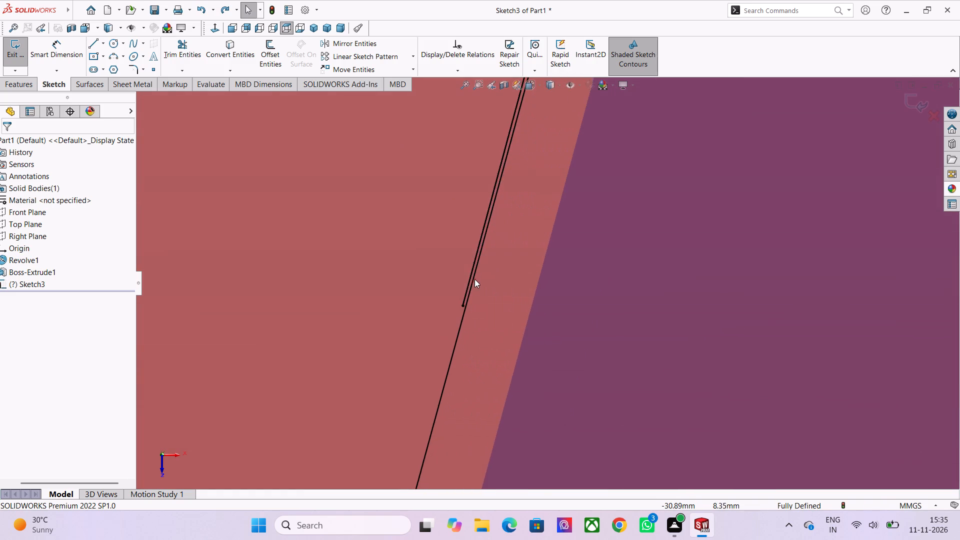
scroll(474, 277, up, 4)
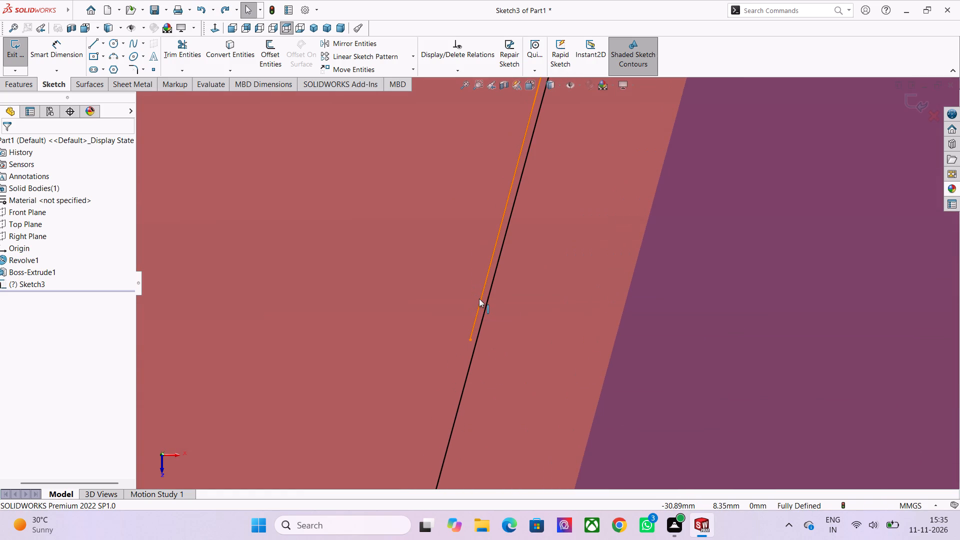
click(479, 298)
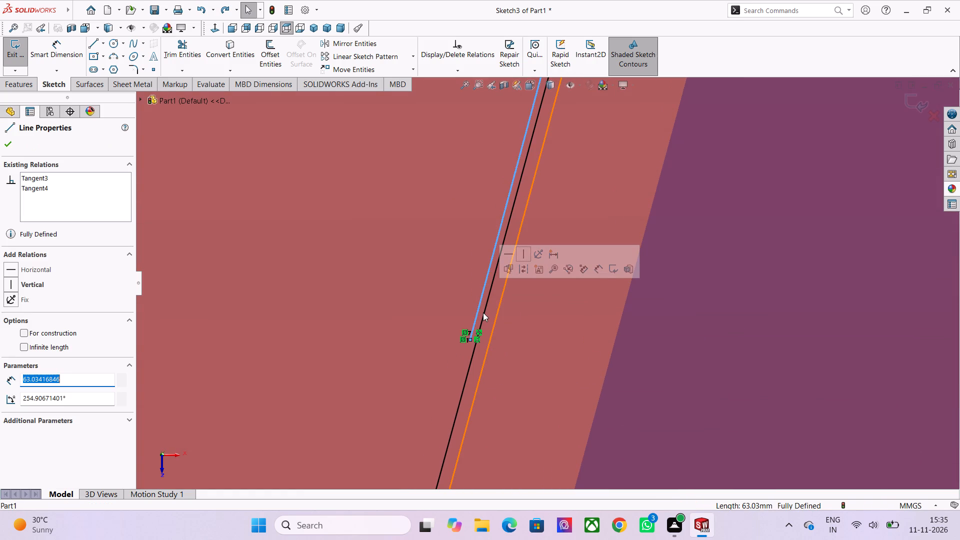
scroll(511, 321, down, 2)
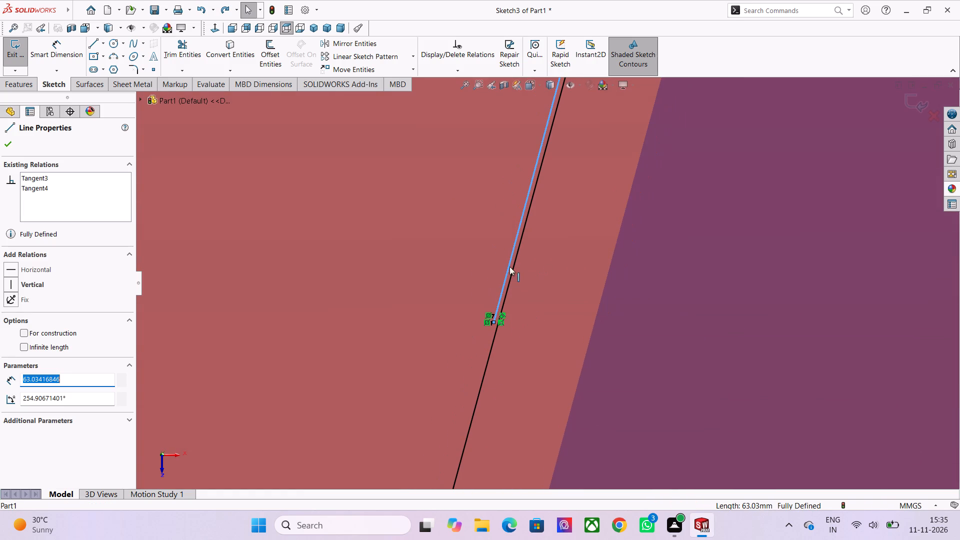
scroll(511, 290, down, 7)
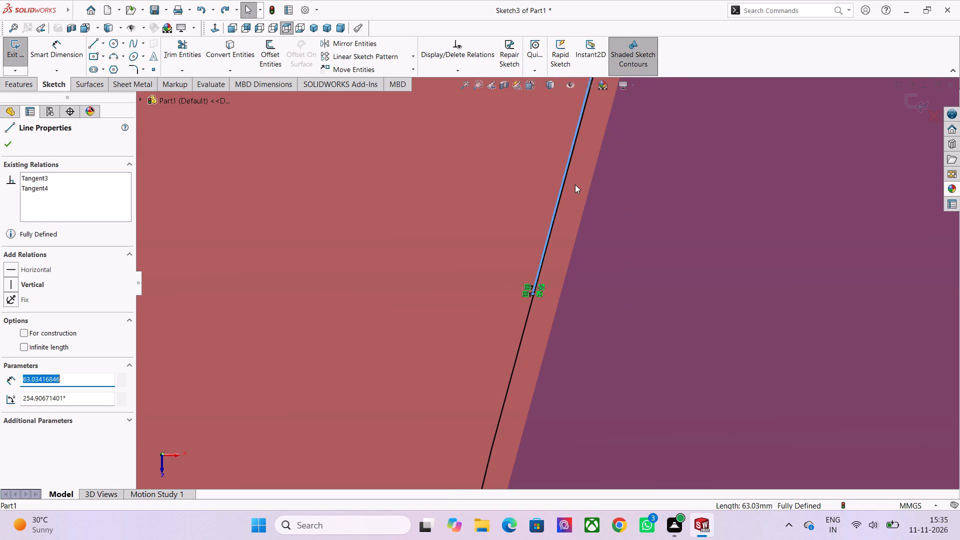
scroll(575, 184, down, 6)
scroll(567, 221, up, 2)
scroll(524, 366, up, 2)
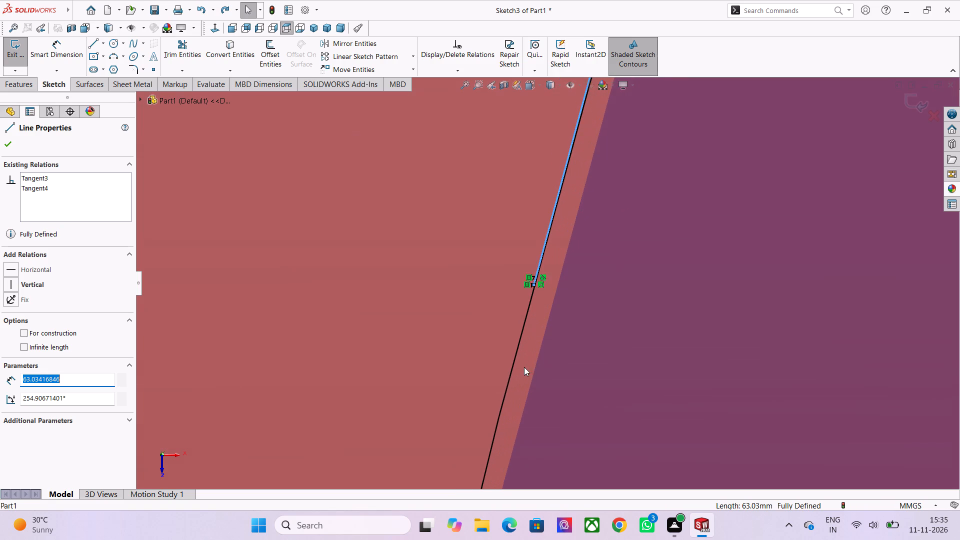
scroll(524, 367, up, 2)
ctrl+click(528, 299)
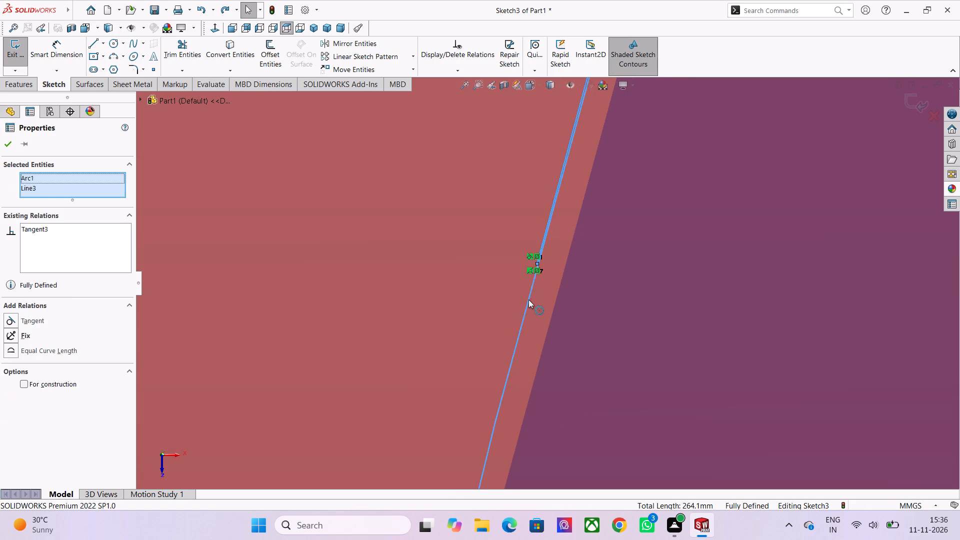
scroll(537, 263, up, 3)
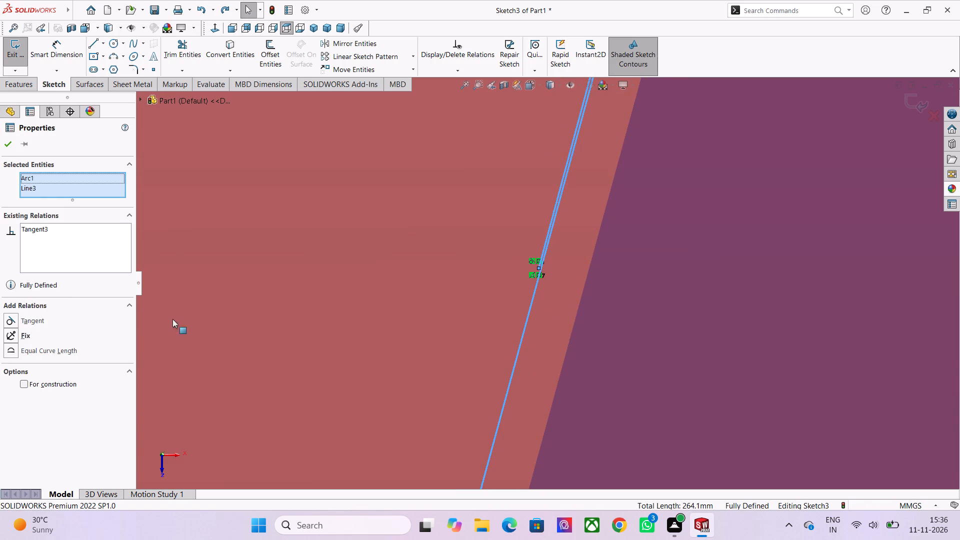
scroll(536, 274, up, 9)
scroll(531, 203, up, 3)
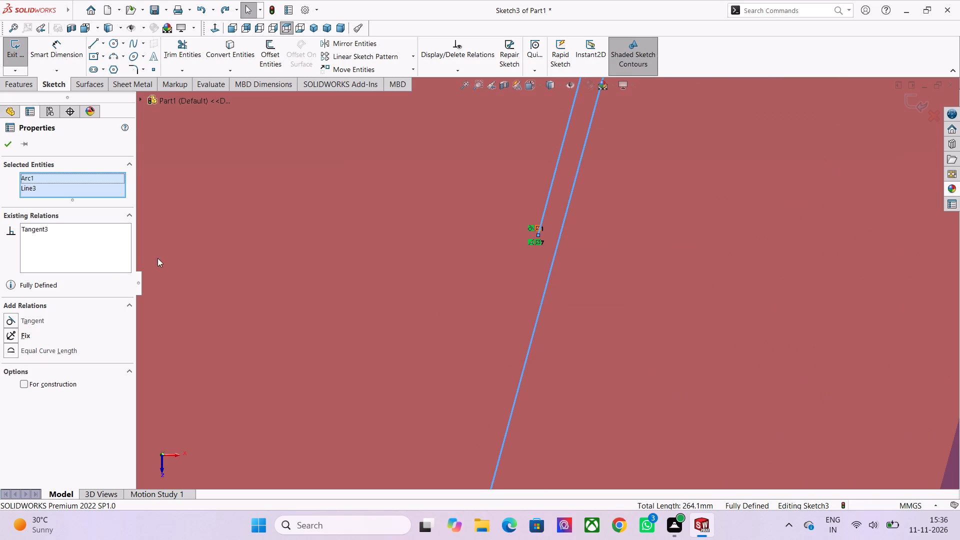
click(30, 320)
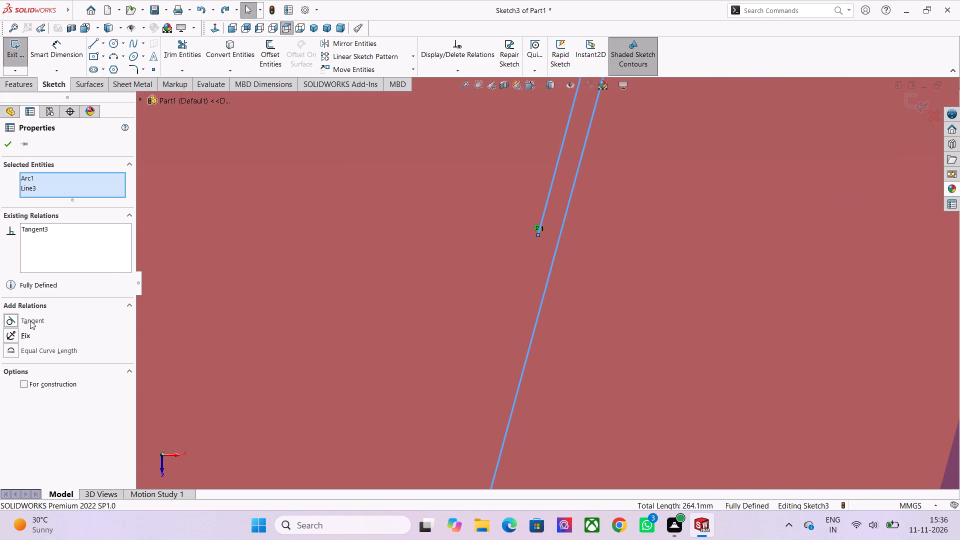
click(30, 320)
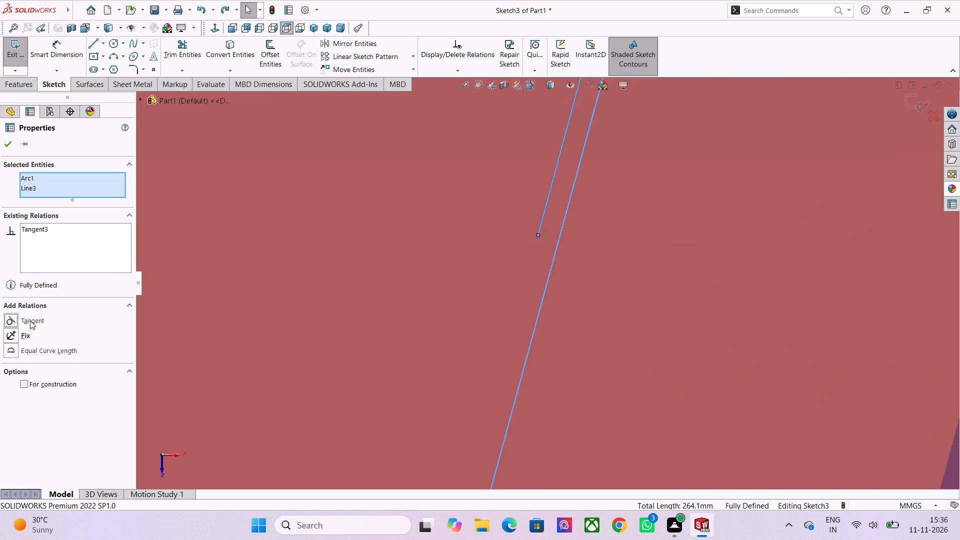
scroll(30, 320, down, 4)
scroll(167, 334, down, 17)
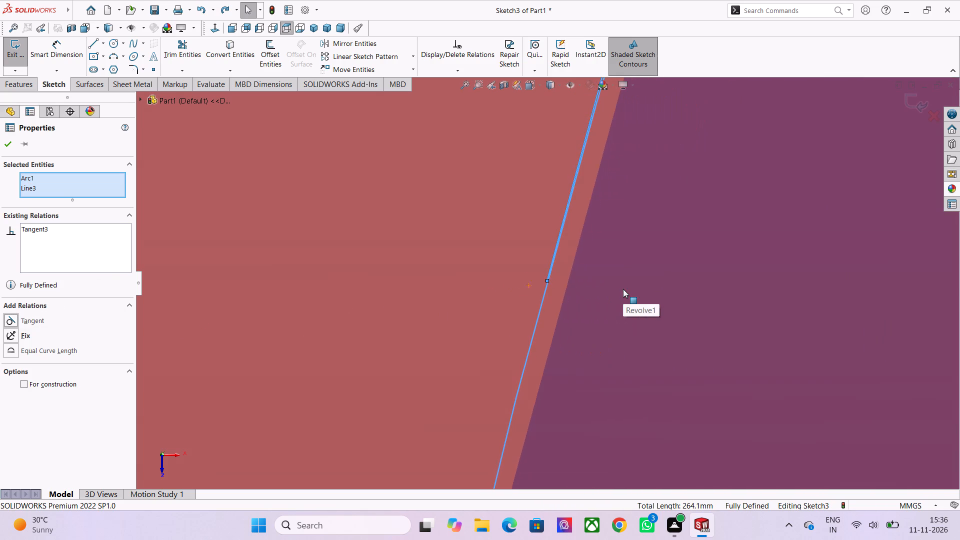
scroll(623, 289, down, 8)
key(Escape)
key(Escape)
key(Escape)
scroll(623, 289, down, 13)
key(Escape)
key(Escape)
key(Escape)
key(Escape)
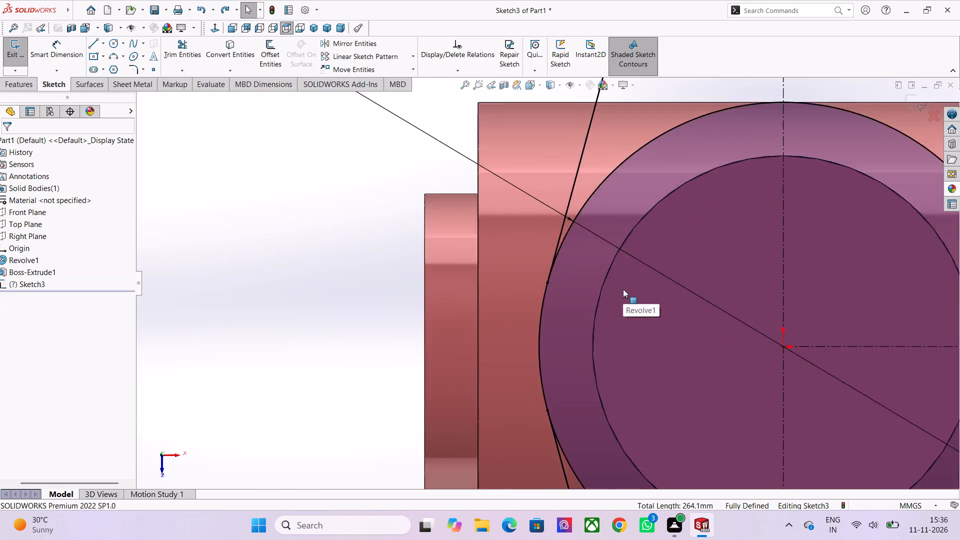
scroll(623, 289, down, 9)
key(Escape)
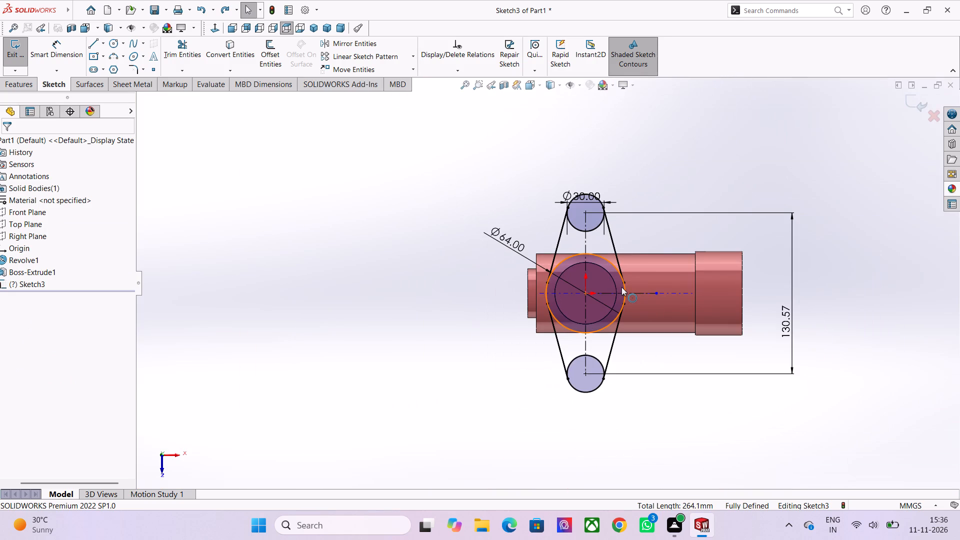
Undo the whole flange profile sketch, including its dimensions, mirrored geometry, circles and centerlines, back to the part with only the revolve and boss.
key(ctrl+z)
key(ctrl+z)
key(ctrl+z)
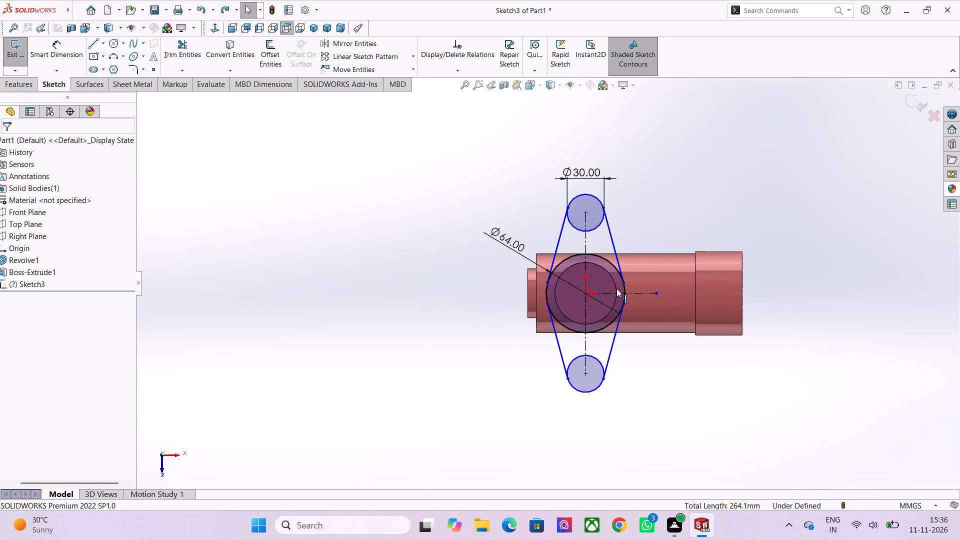
key(ctrl+z)
key(ctrl+z)
key(ctrl+z)
key(ctrl+z)
key(ctrl+z)
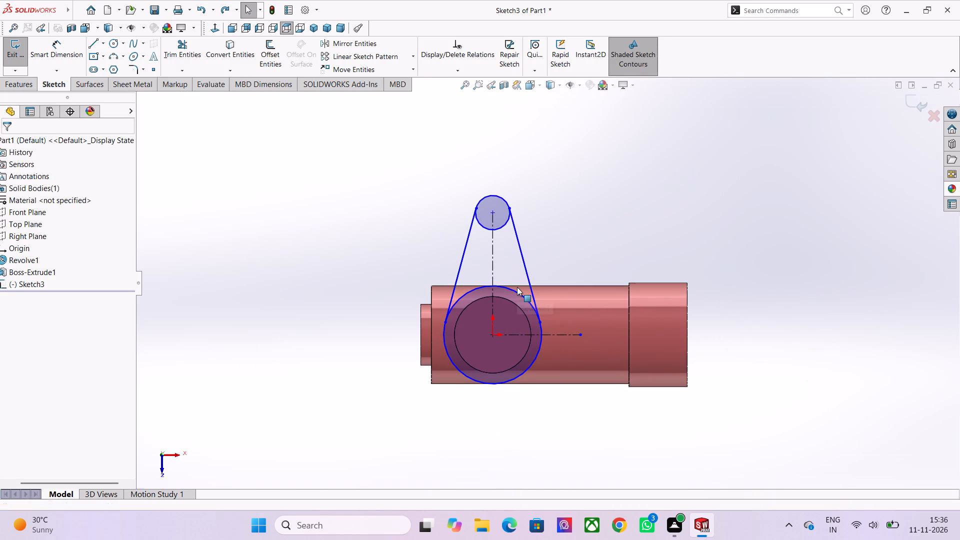
key(ctrl+z)
key(ctrl+z)
key(ctrl+z)
key(ctrl+z)
key(ctrl+z)
key(ctrl+z)
key(ctrl+z)
key(ctrl+z)
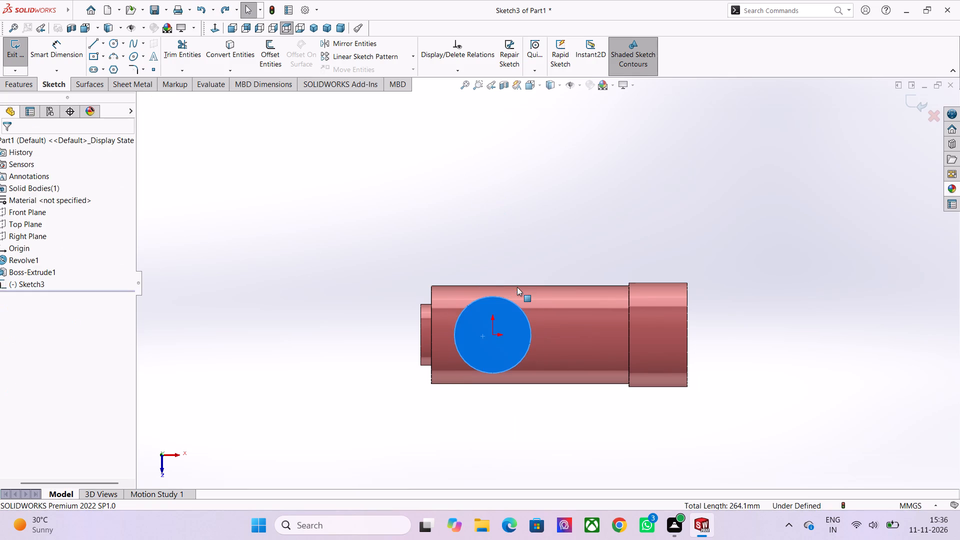
key(ctrl+z)
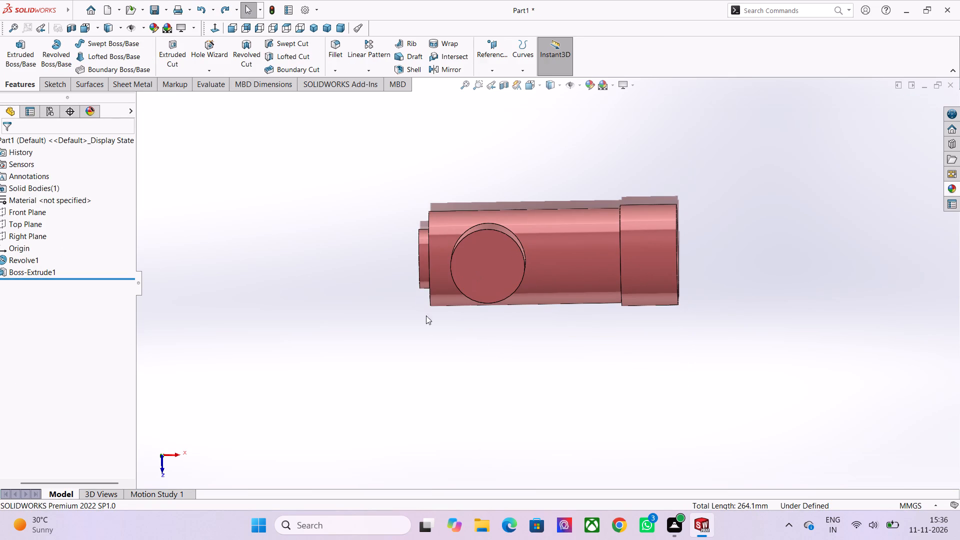
Start a new sketch on the Top Plane.
click(21, 227)
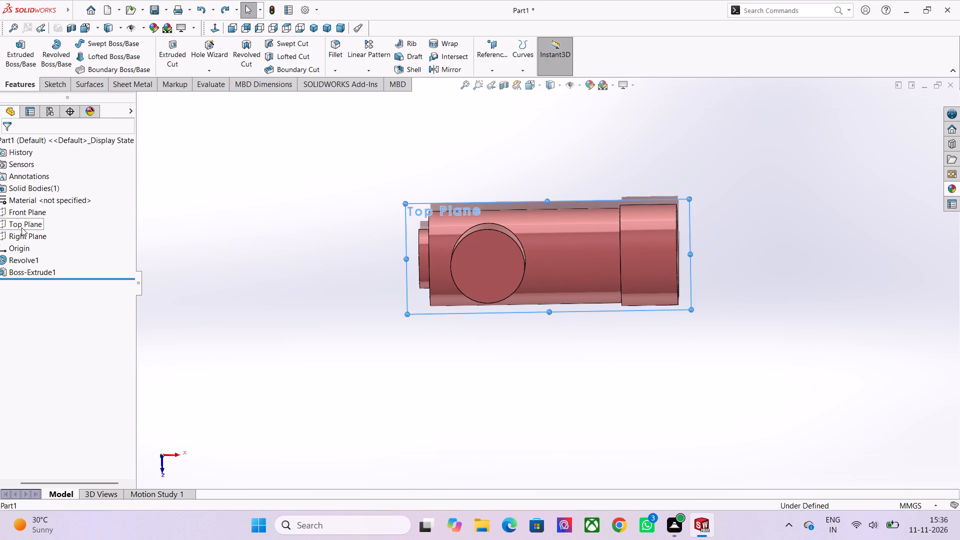
click(29, 216)
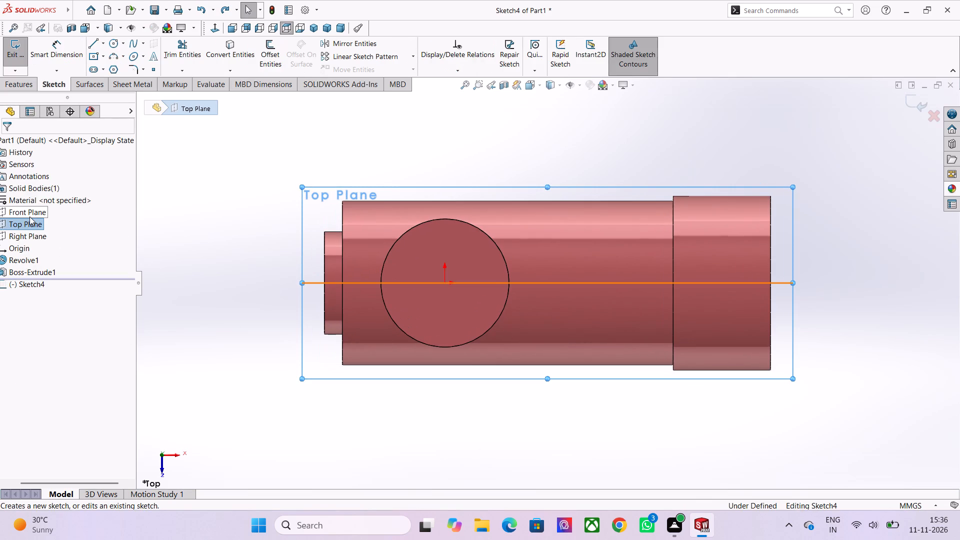
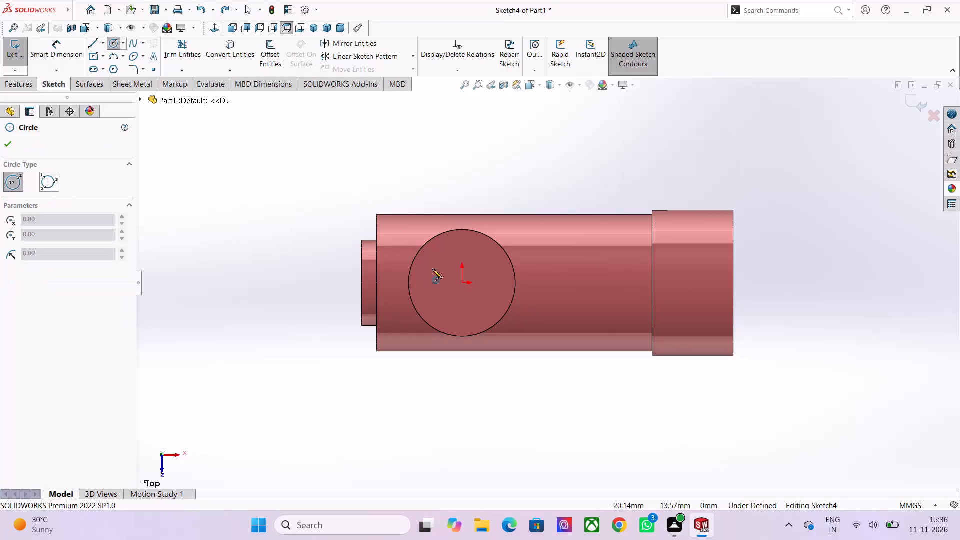
Sketch a circle of radius about 31 mm at the origin and another of radius about 13 mm centred about 91 mm directly above it.
click(462, 282)
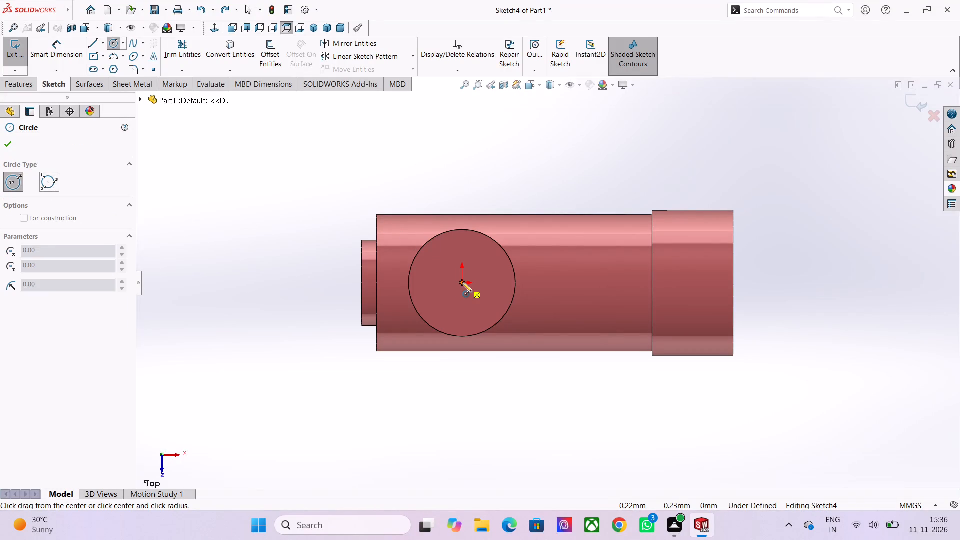
click(480, 219)
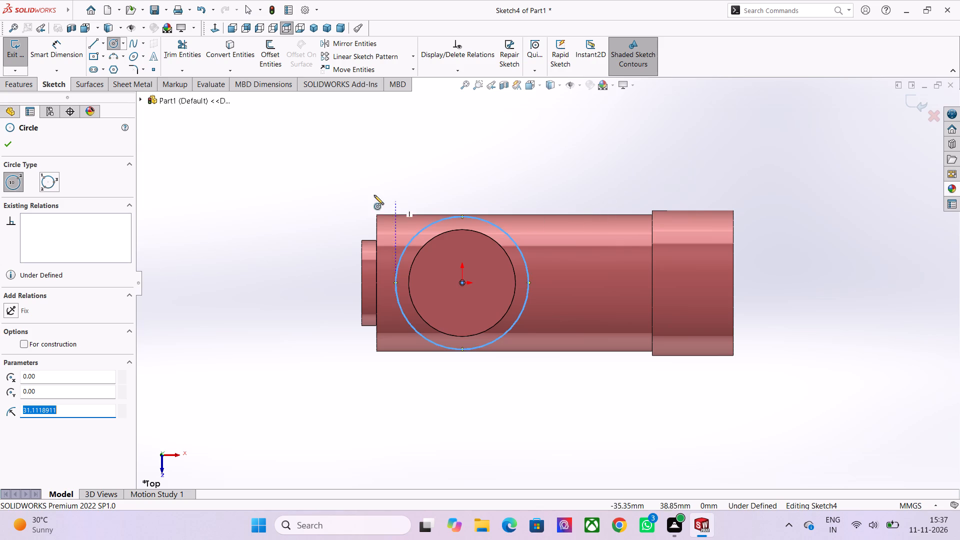
scroll(454, 178, down, 2)
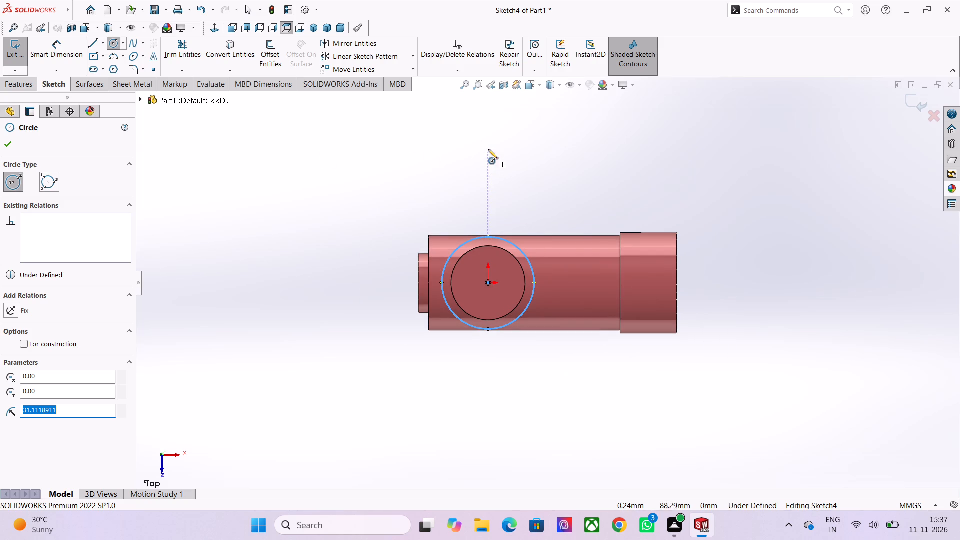
click(488, 148)
click(488, 167)
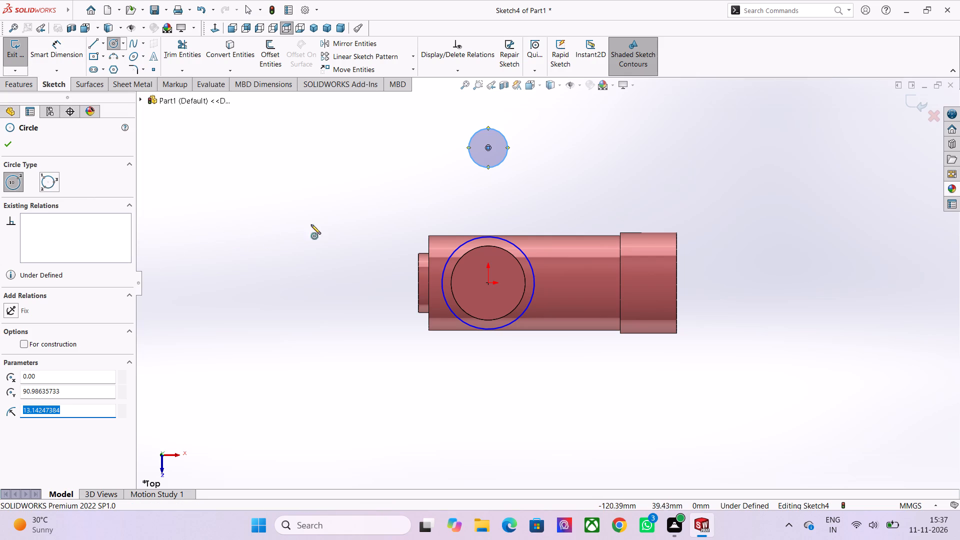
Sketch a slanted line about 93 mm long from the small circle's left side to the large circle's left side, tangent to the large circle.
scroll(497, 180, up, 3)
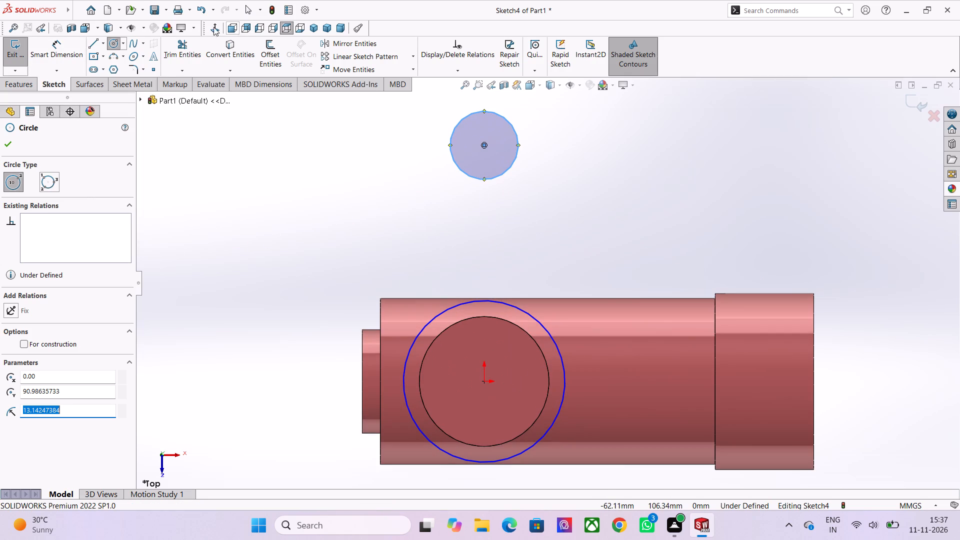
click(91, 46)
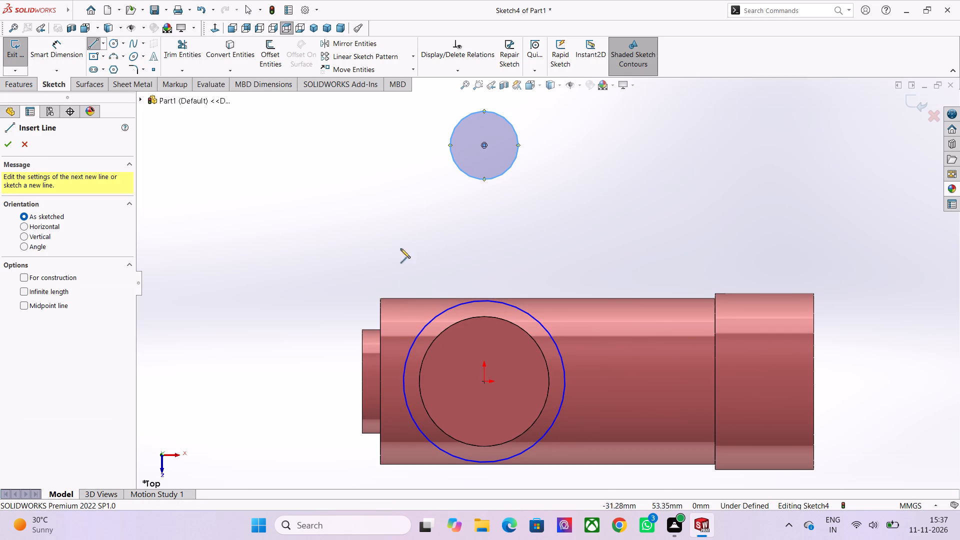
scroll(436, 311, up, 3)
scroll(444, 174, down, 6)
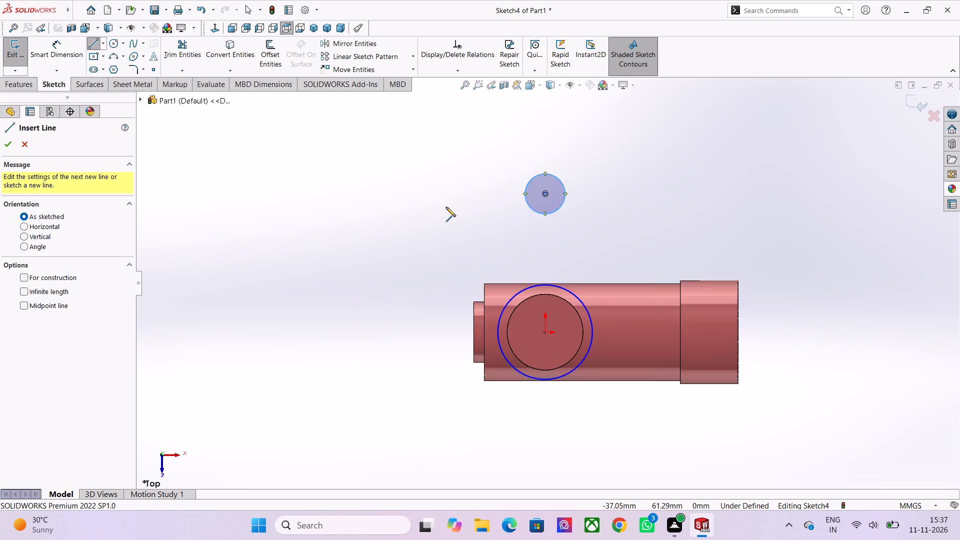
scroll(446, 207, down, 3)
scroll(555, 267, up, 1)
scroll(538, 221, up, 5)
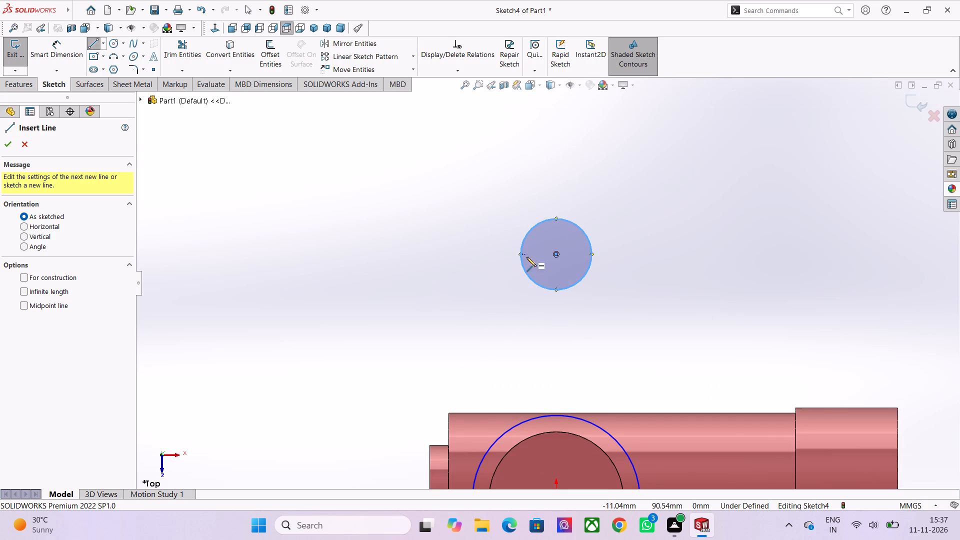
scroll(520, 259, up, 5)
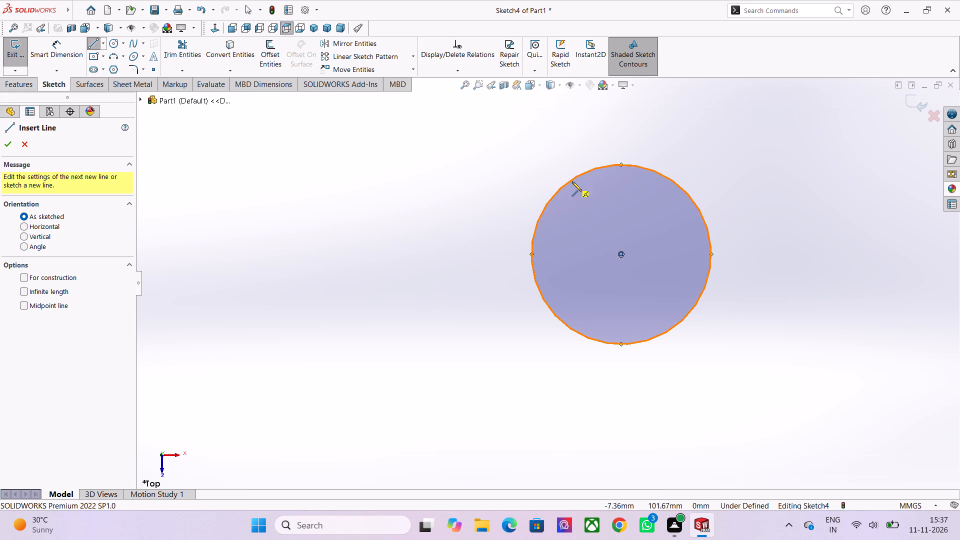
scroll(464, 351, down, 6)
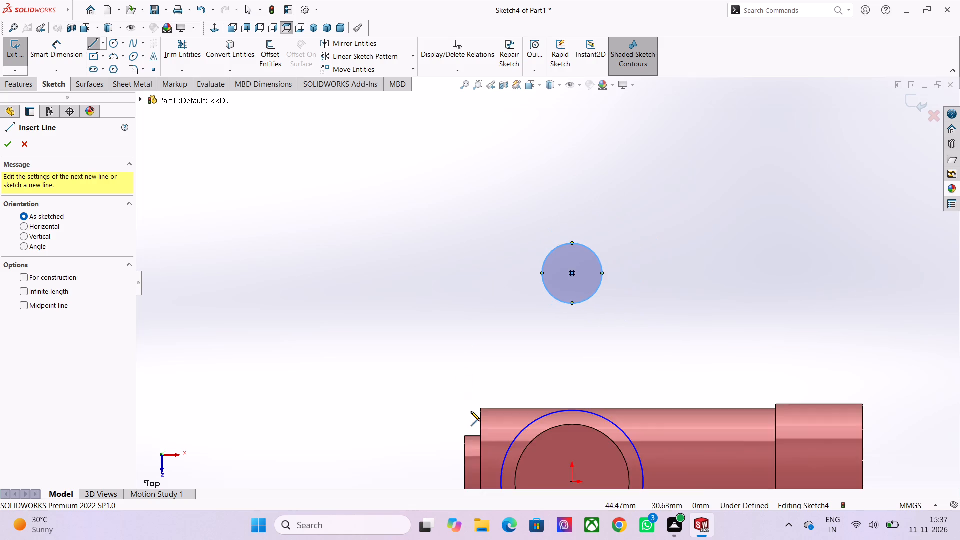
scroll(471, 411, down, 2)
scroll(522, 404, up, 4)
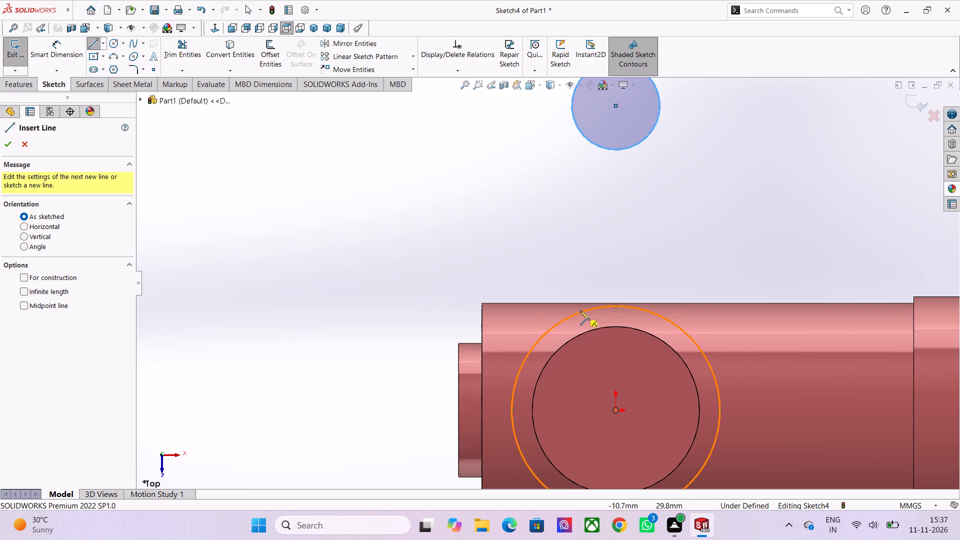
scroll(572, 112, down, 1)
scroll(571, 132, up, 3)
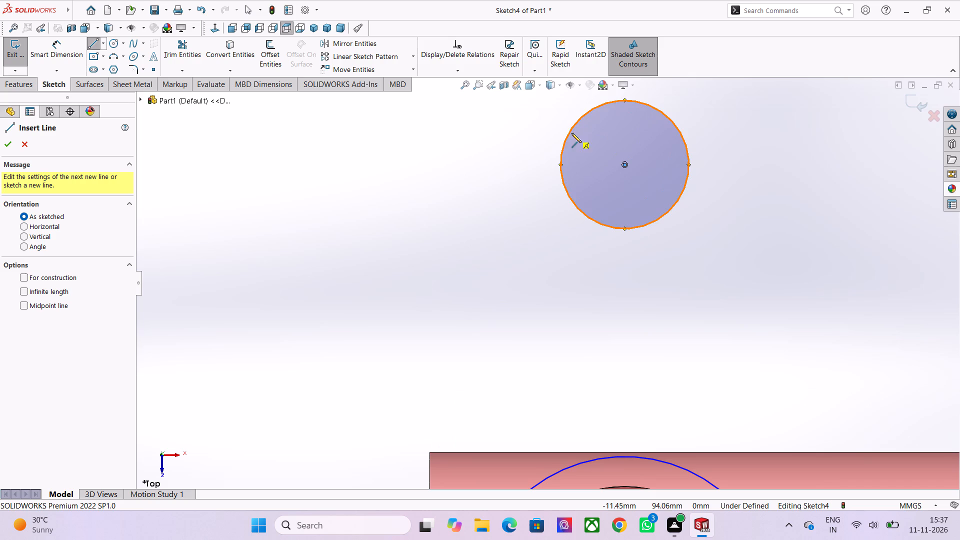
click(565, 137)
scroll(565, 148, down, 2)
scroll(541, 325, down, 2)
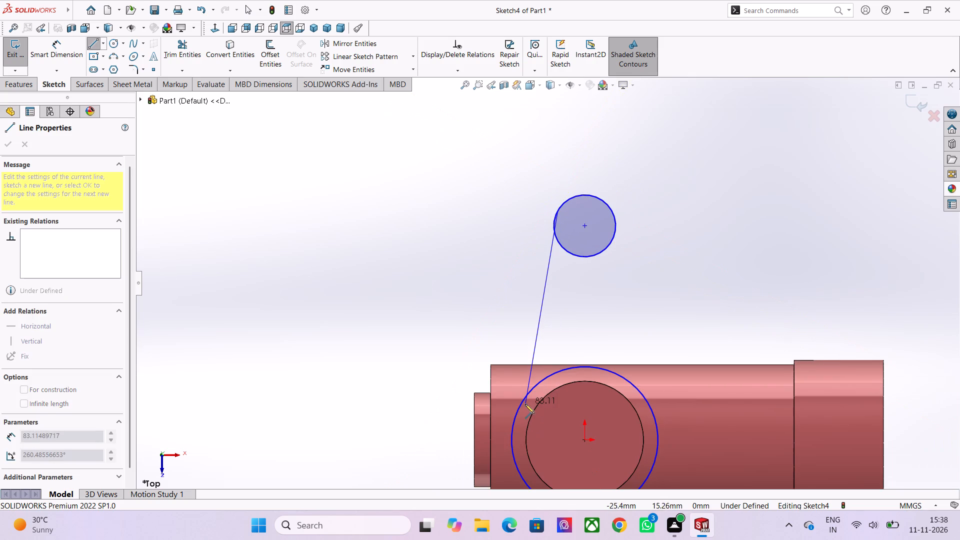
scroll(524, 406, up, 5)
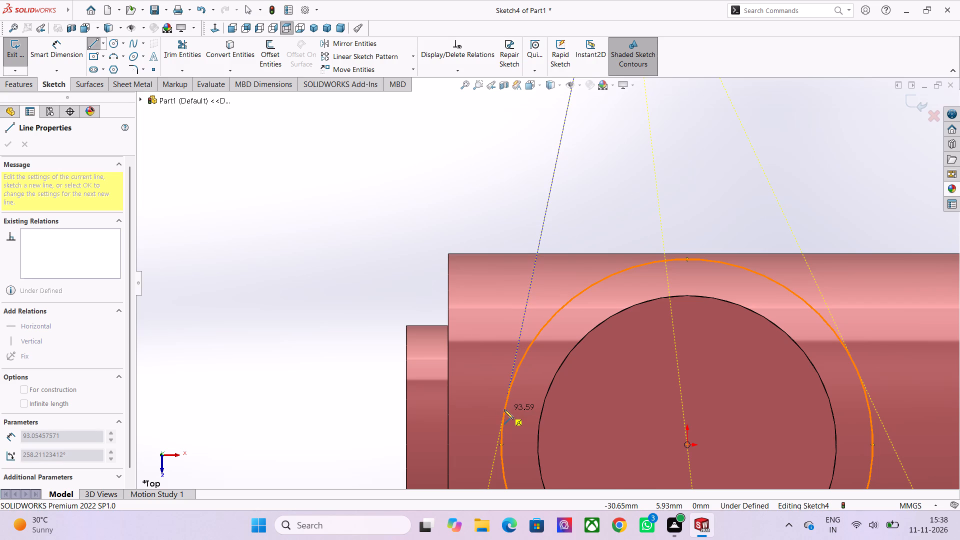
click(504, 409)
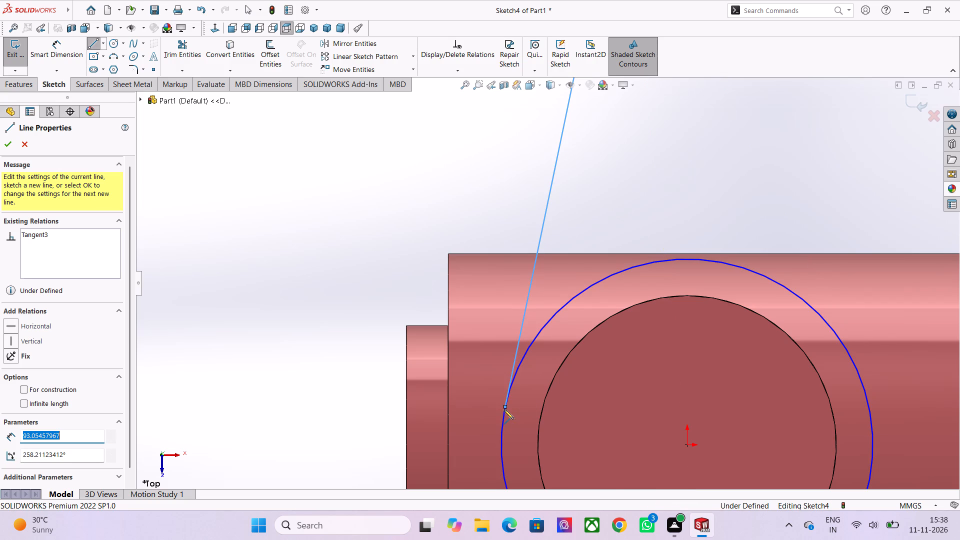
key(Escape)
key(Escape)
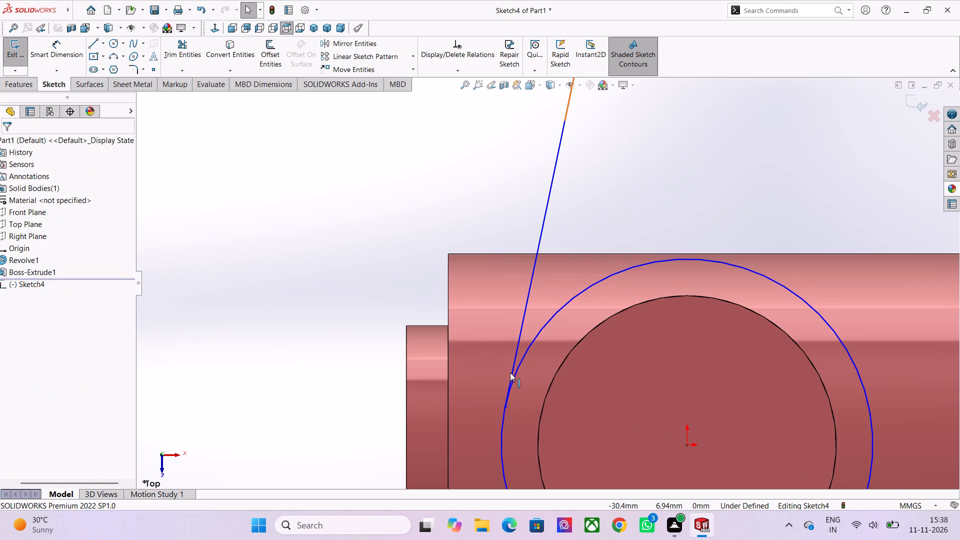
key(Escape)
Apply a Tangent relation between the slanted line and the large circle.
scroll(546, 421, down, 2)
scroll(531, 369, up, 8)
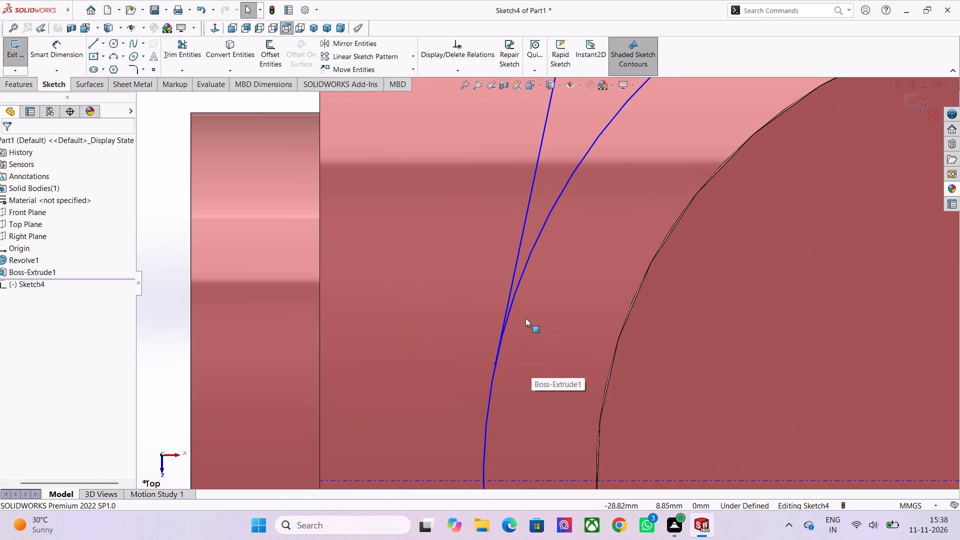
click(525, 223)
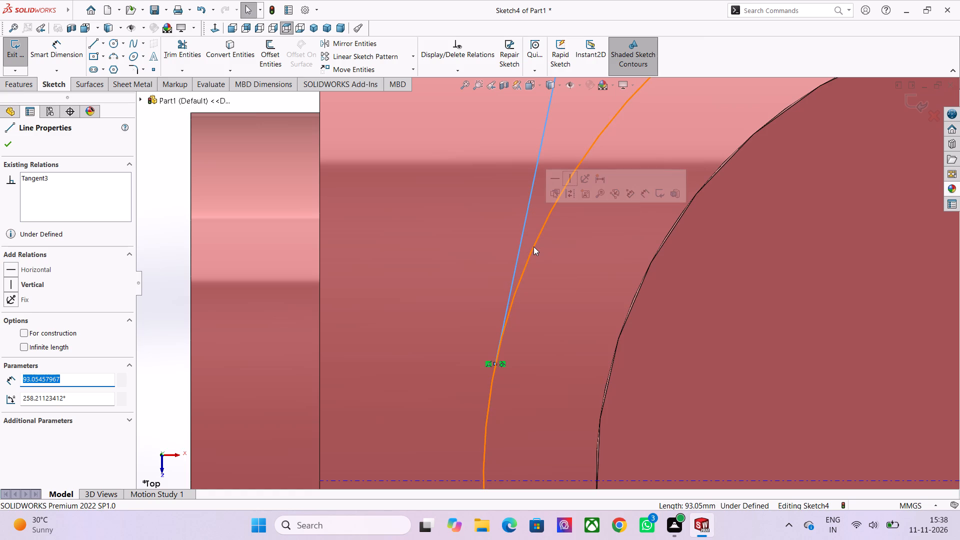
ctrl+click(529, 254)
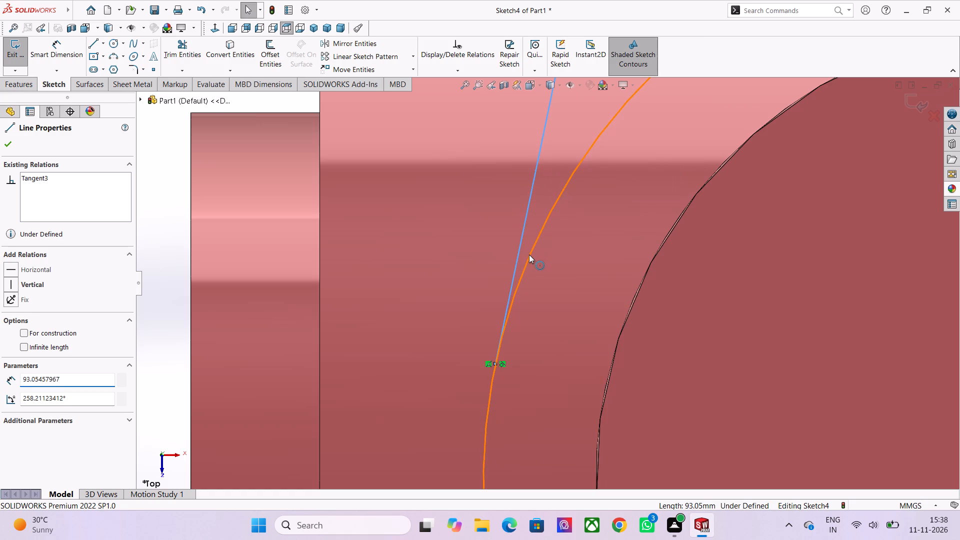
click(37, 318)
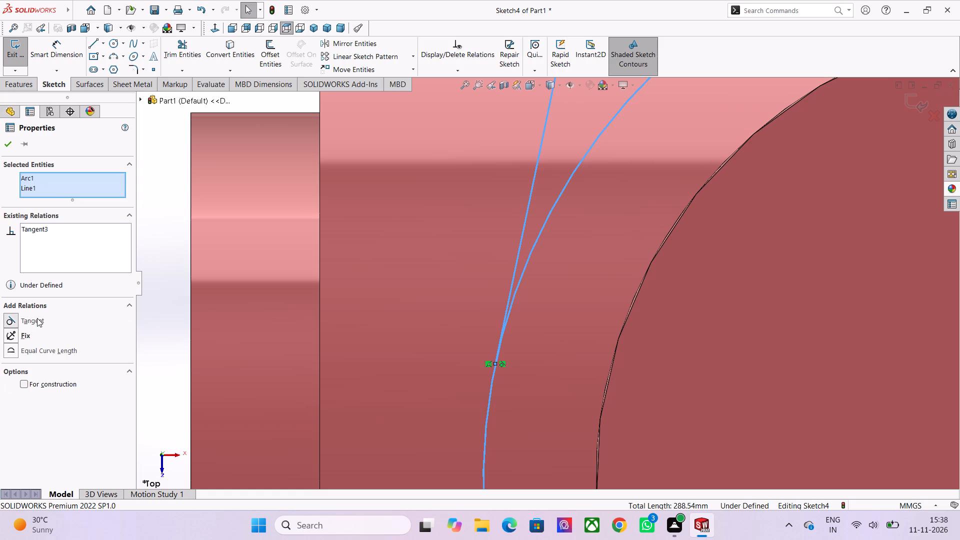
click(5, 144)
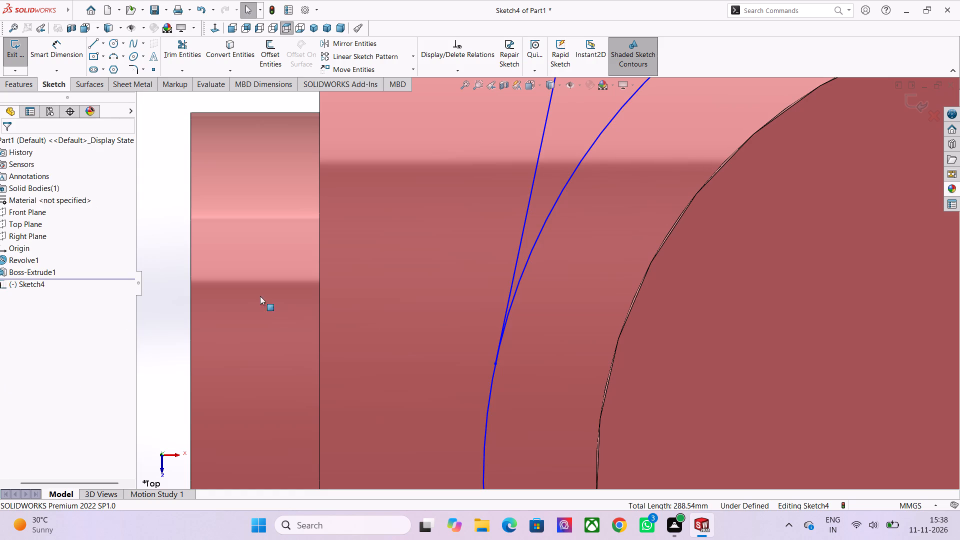
Examine closely how the slanted line's lower end meets the large circle.
scroll(495, 351, up, 5)
scroll(580, 240, down, 4)
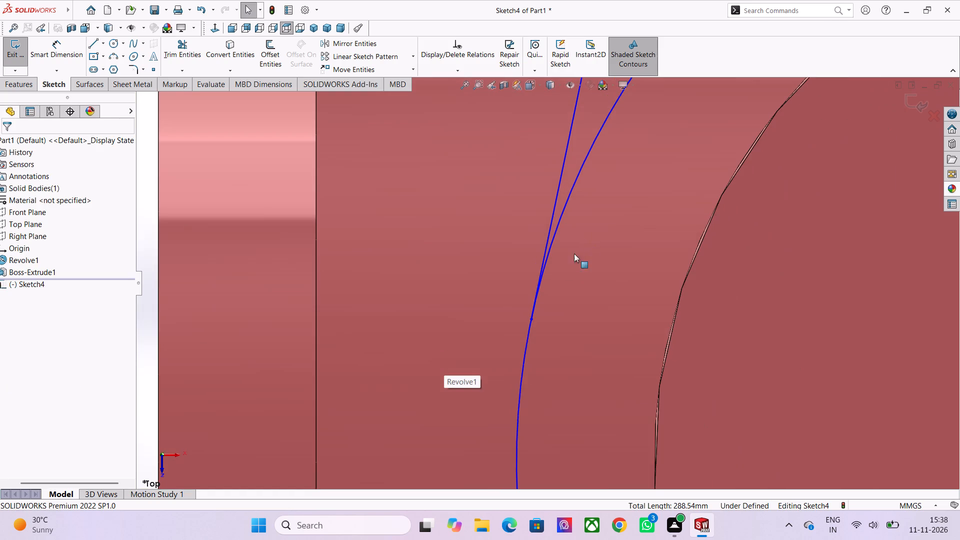
scroll(529, 327, up, 18)
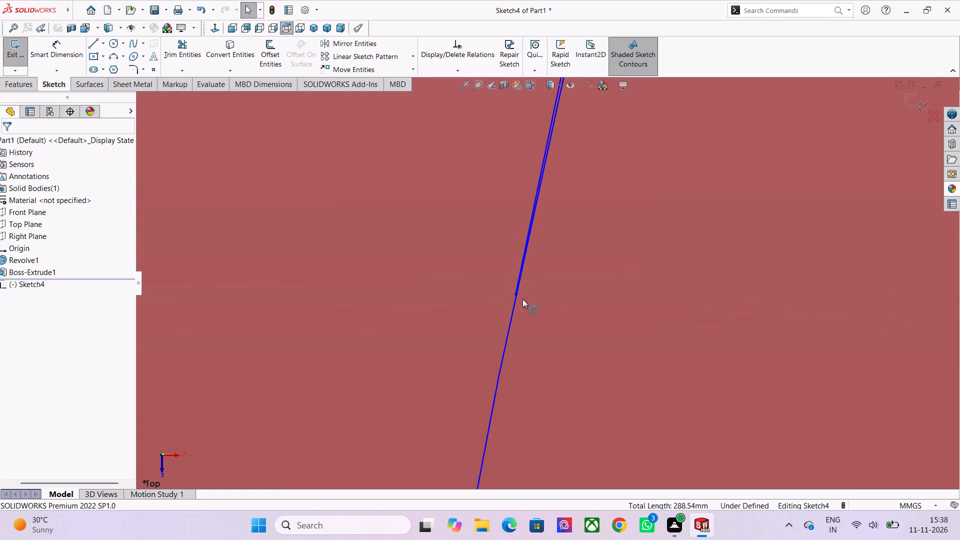
scroll(522, 299, up, 11)
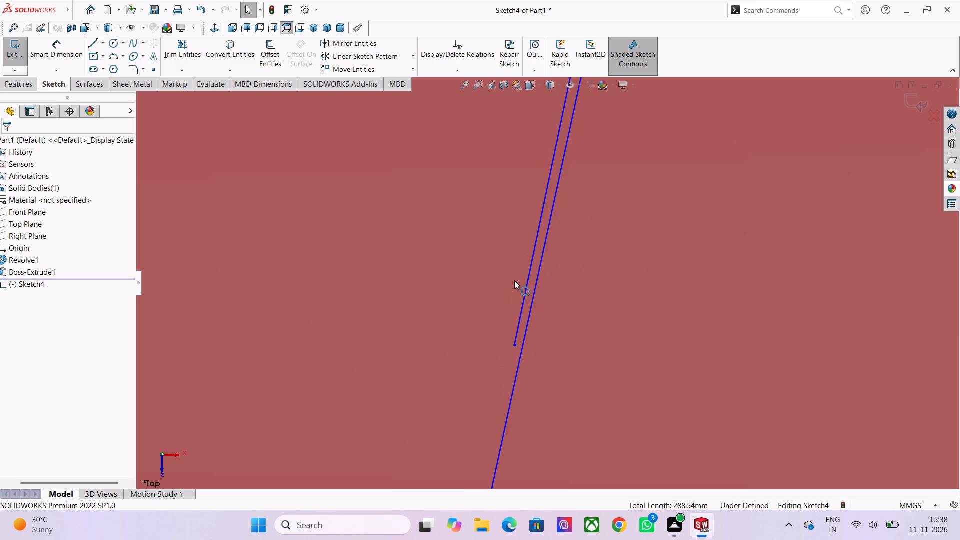
scroll(537, 324, up, 4)
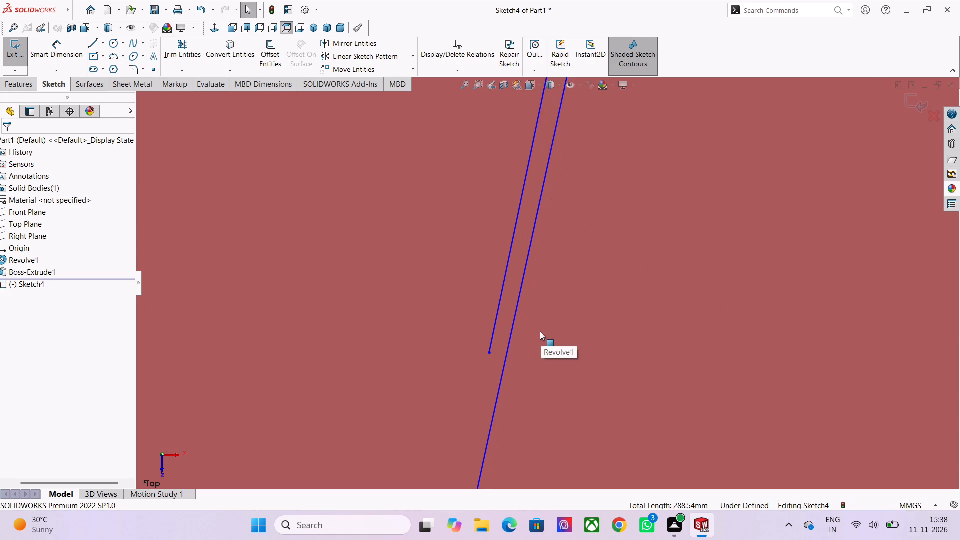
scroll(540, 331, down, 13)
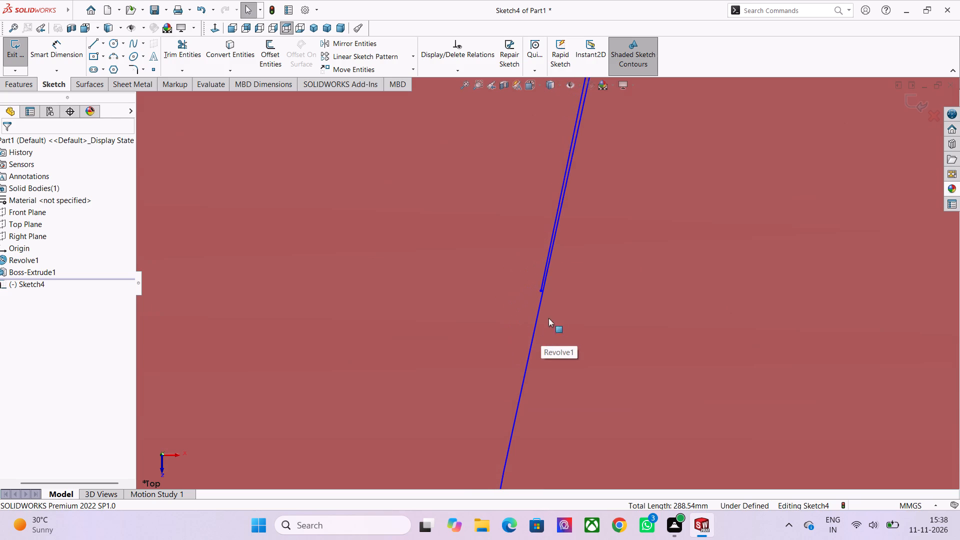
scroll(584, 244, down, 11)
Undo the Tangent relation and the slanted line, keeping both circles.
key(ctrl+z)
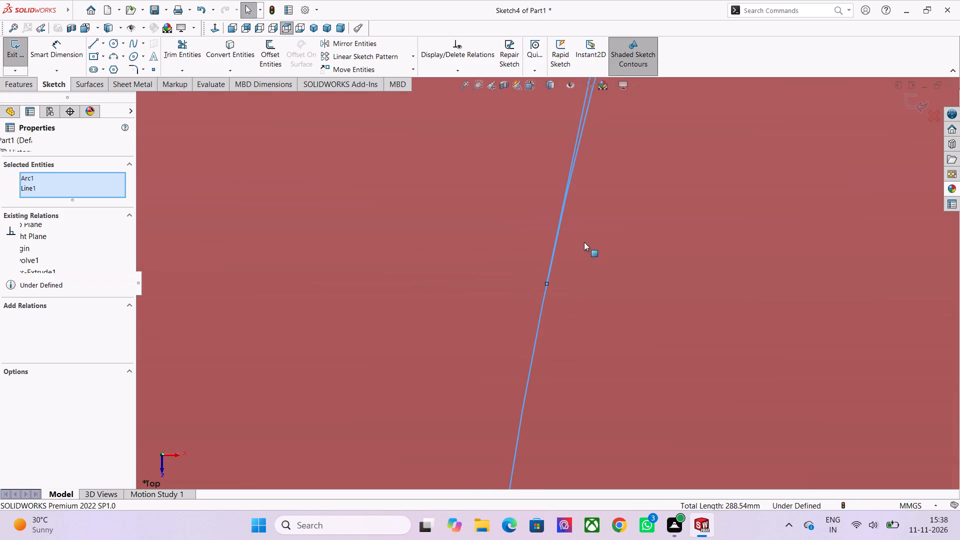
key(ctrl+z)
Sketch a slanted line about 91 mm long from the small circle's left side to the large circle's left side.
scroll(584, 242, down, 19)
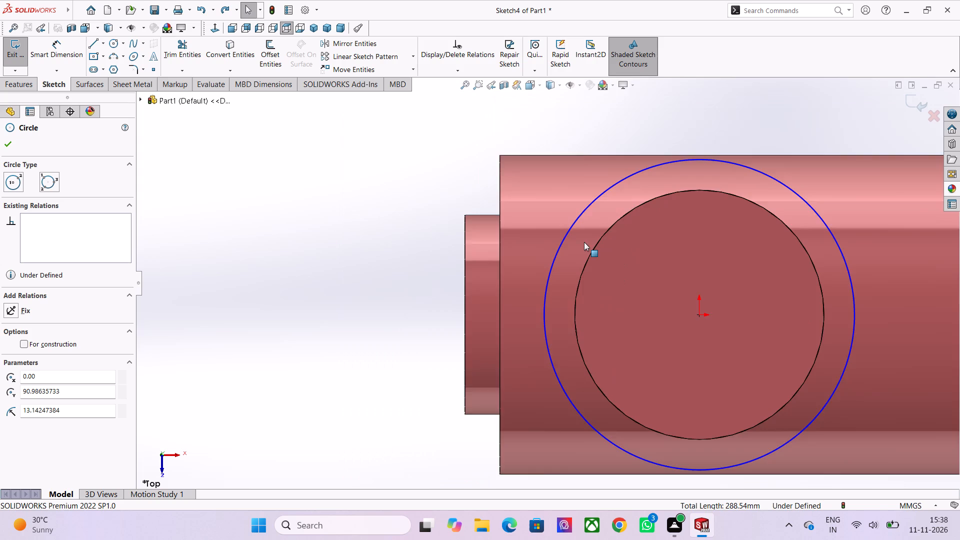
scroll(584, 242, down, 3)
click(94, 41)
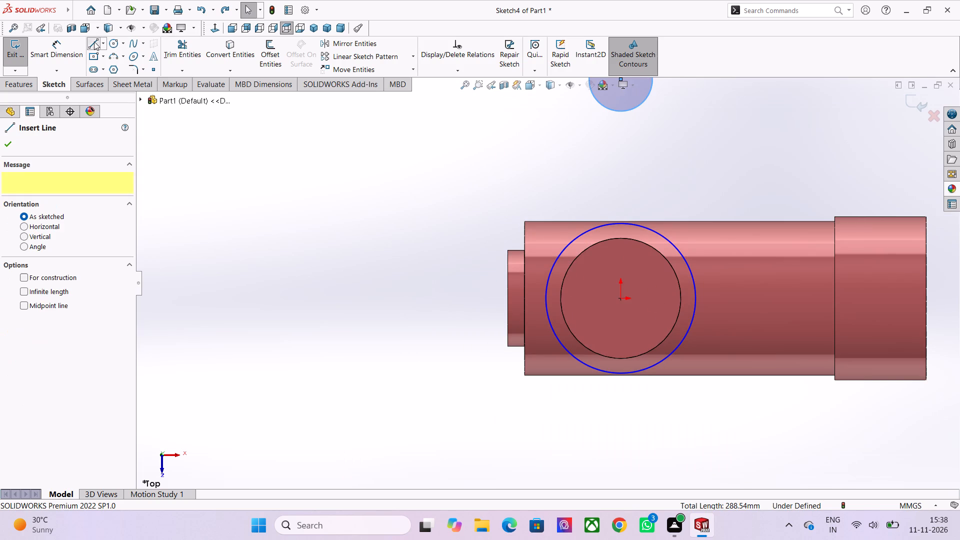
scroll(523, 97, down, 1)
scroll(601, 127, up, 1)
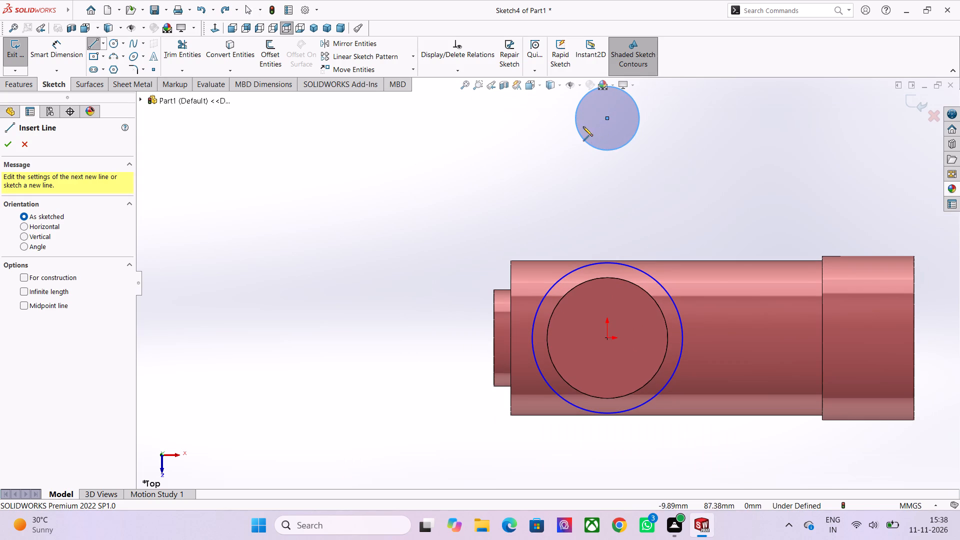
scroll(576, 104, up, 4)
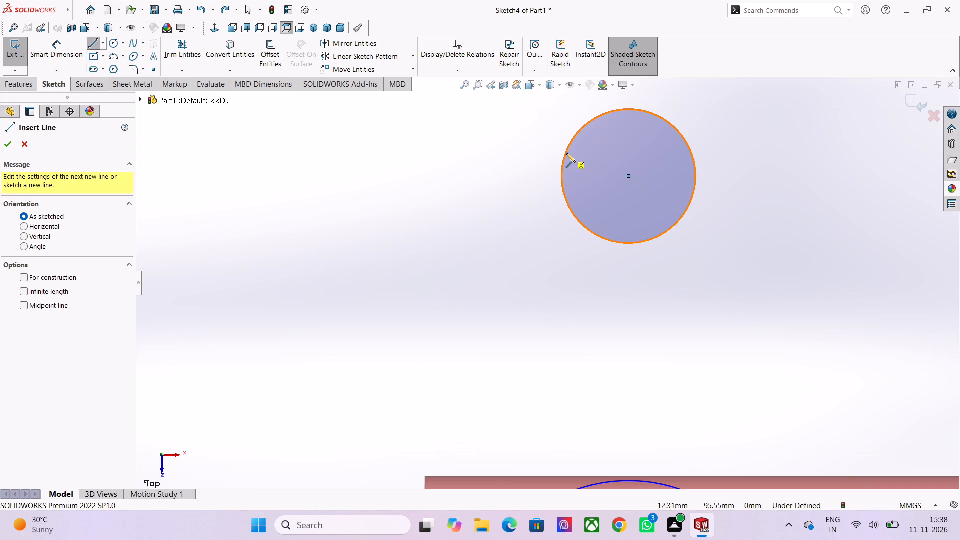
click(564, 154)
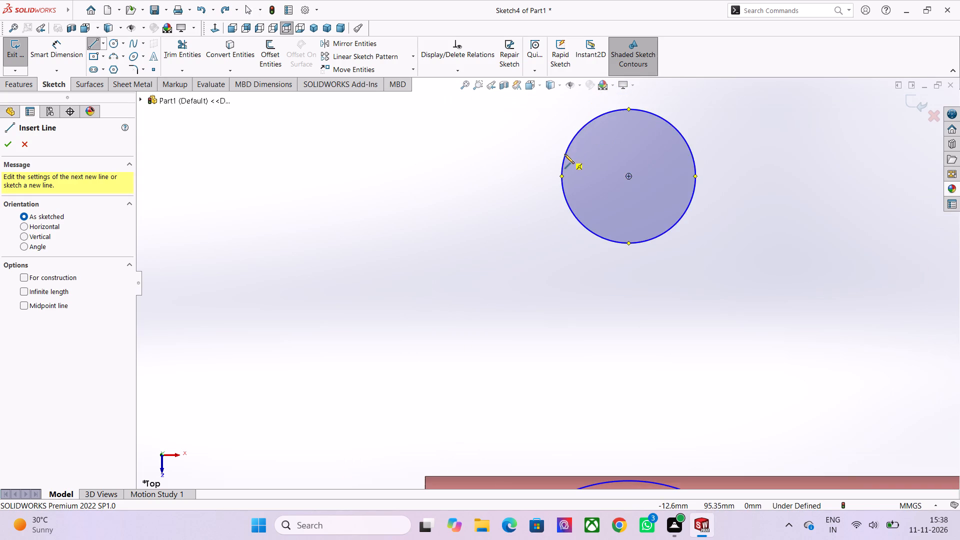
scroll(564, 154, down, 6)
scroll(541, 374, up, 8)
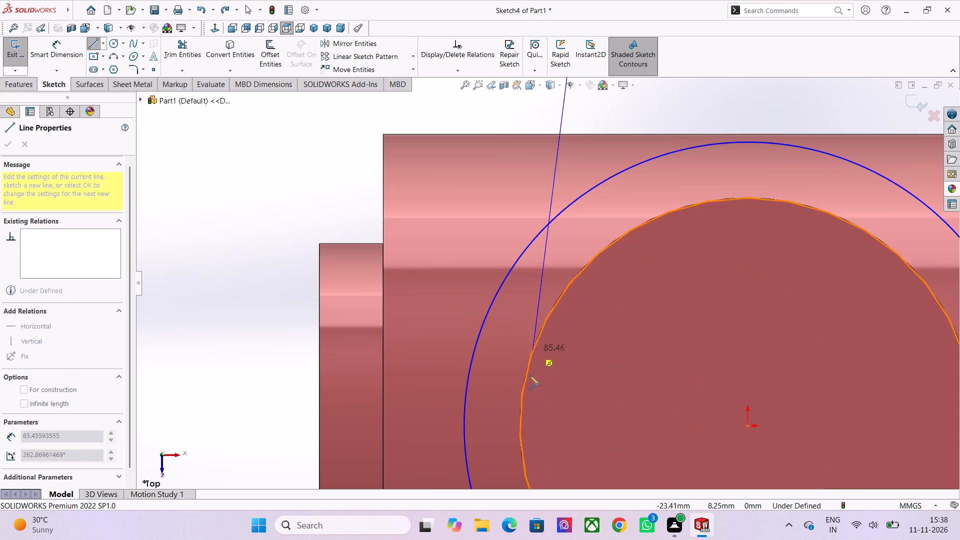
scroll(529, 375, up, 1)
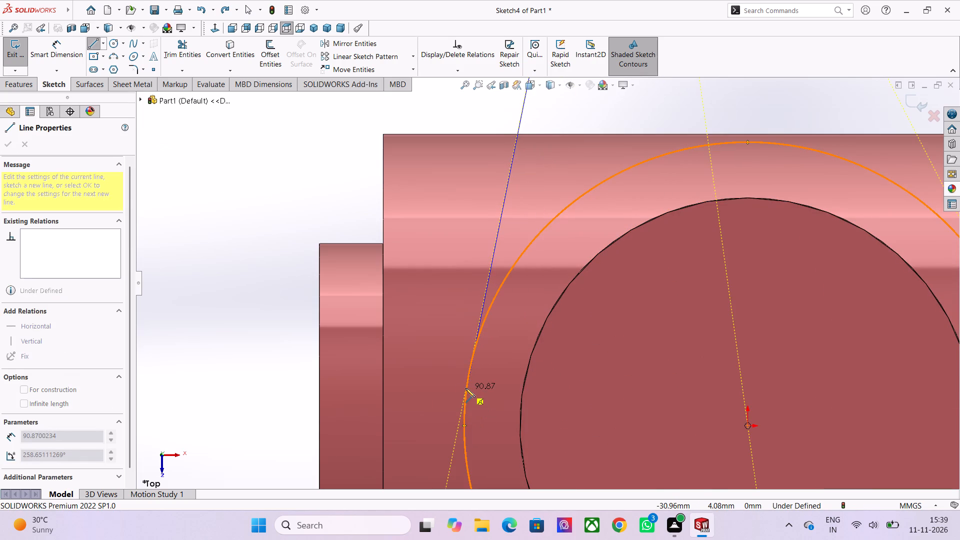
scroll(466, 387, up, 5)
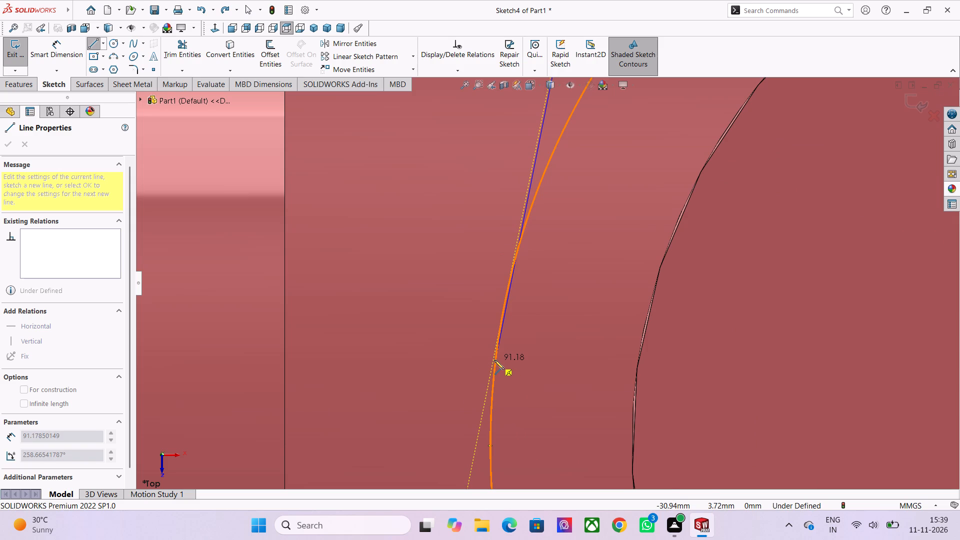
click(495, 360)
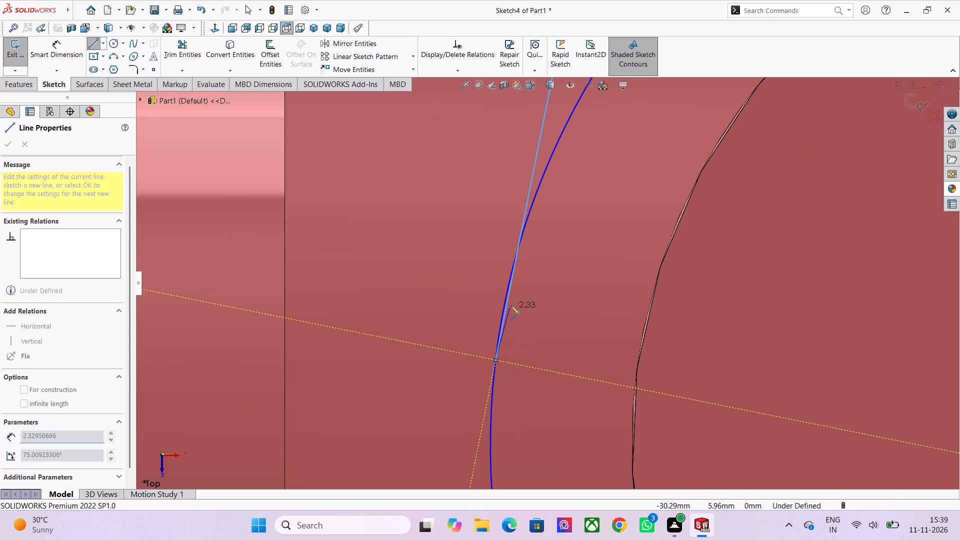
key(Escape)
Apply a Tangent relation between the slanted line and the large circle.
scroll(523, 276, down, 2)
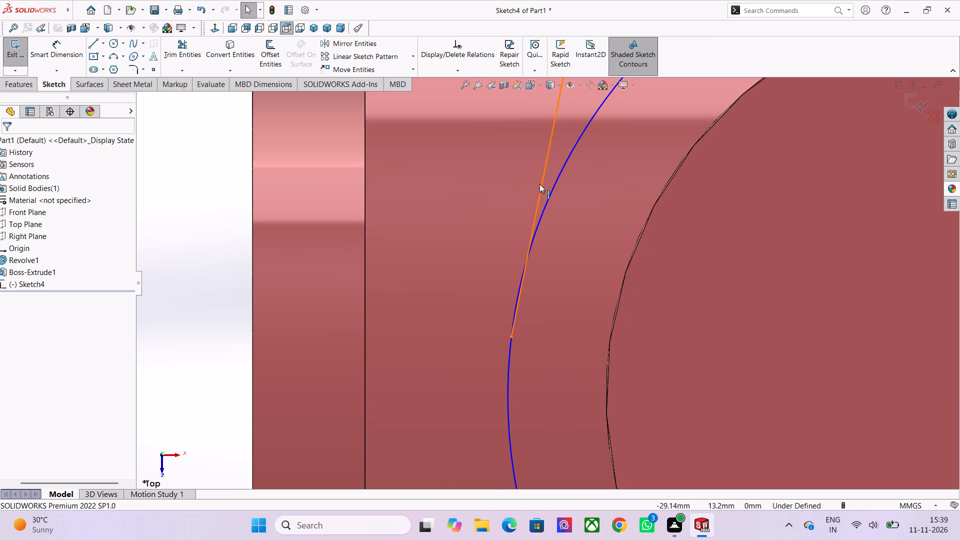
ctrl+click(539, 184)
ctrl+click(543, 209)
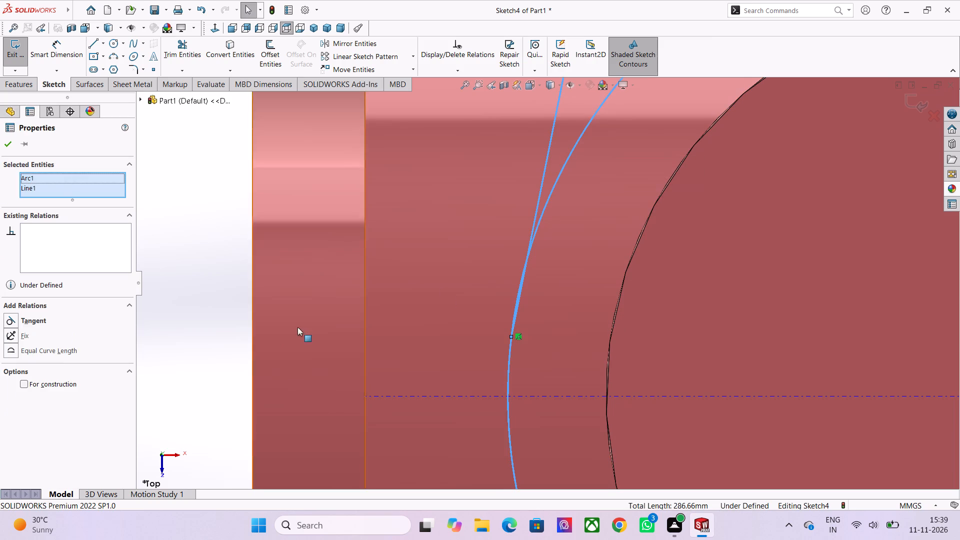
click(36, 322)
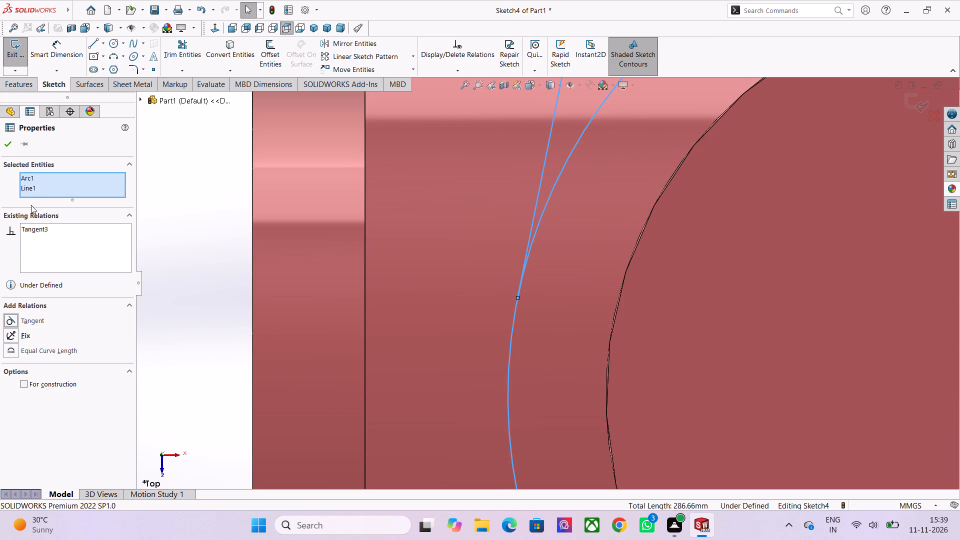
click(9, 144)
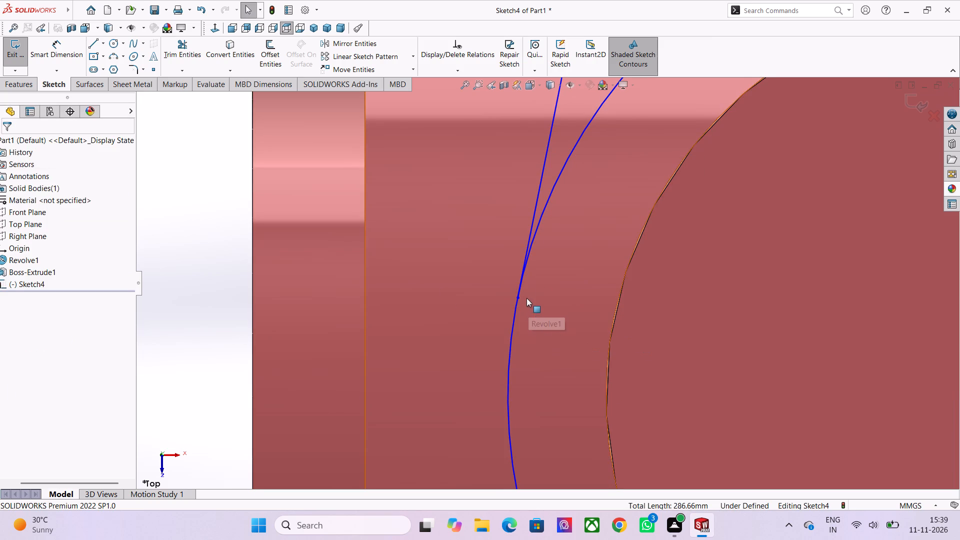
Examine closely how the slanted line's lower end meets the large circle.
scroll(516, 292, up, 3)
scroll(563, 290, up, 4)
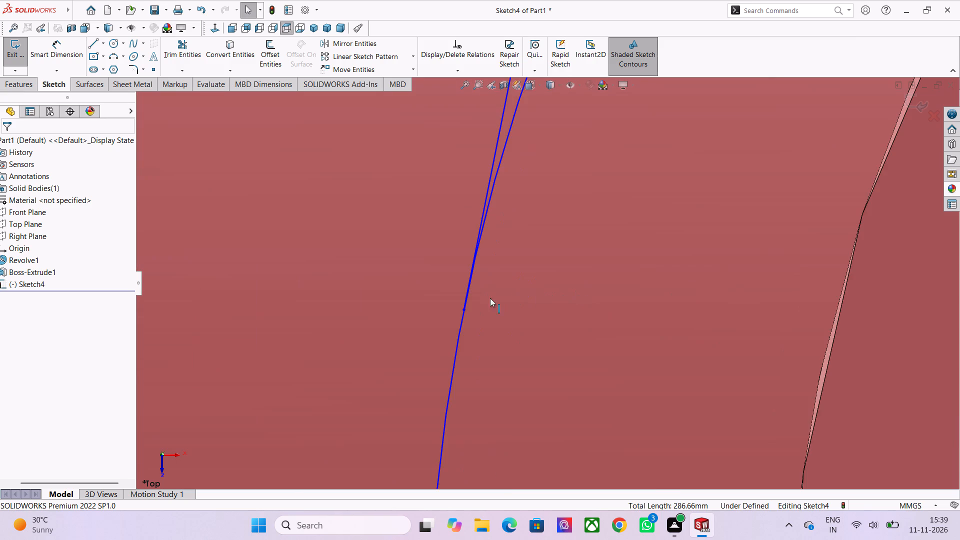
scroll(484, 300, up, 12)
scroll(475, 252, up, 4)
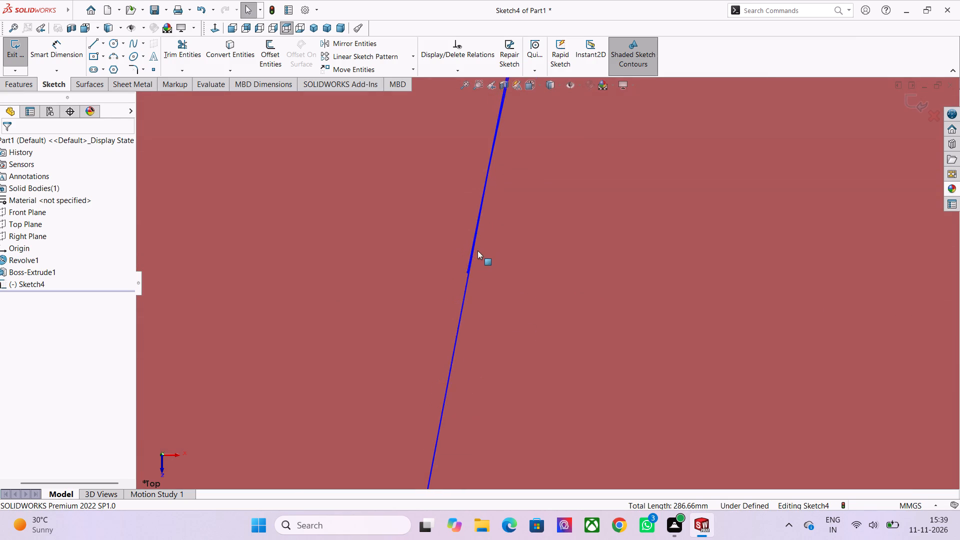
scroll(477, 250, up, 8)
scroll(493, 334, up, 5)
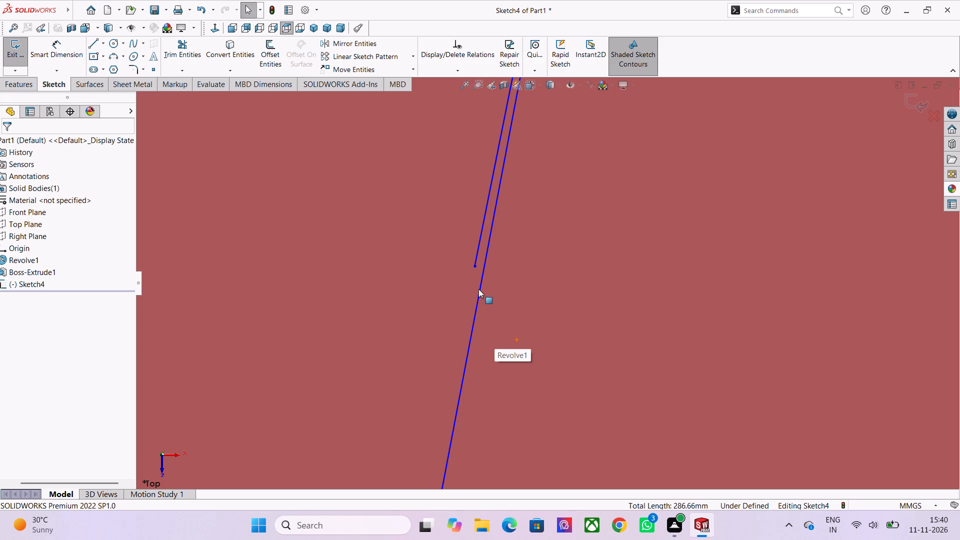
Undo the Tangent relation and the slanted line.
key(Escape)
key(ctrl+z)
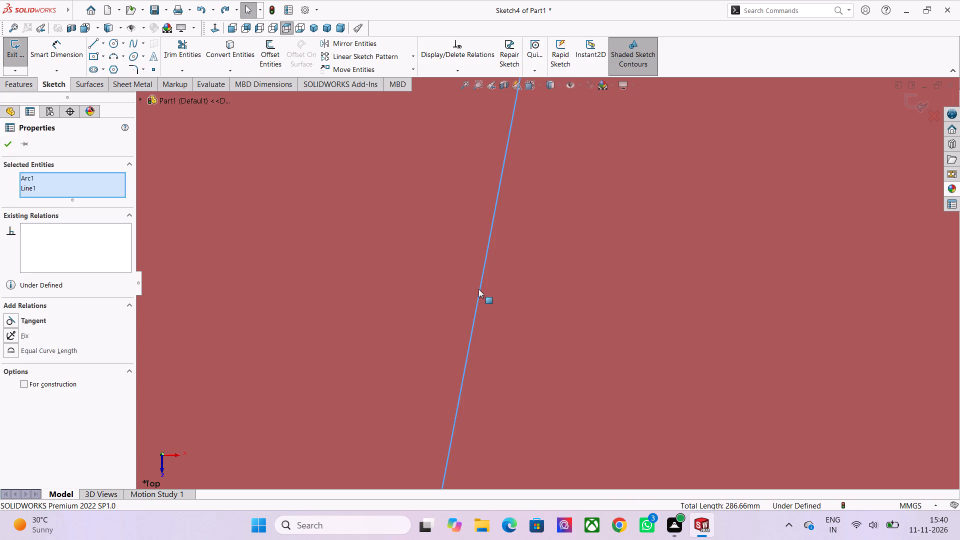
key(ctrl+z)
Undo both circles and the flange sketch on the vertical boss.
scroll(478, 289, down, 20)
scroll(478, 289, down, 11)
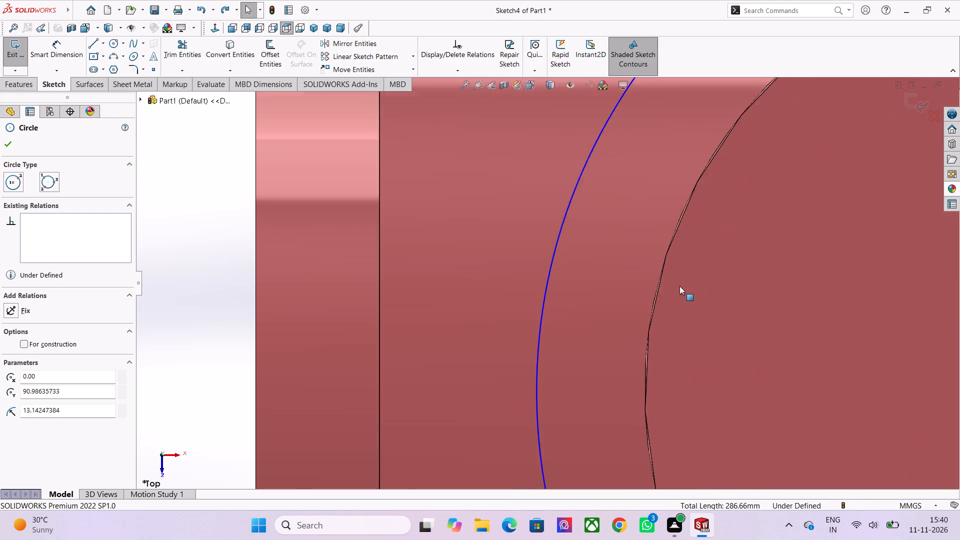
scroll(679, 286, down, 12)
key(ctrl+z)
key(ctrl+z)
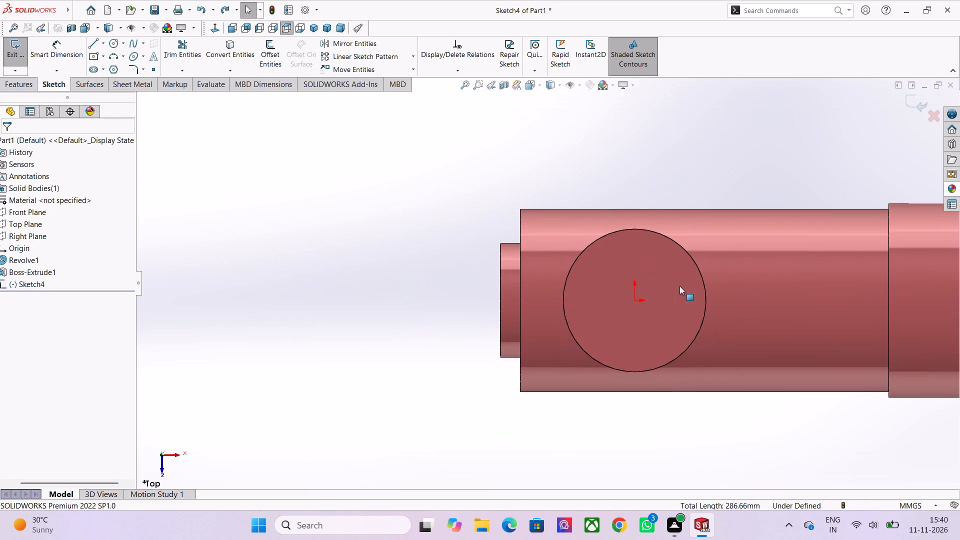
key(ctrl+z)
Start a new sketch on the vertical boss's flat circular end face.
middle_drag(544, 335, 546, 308)
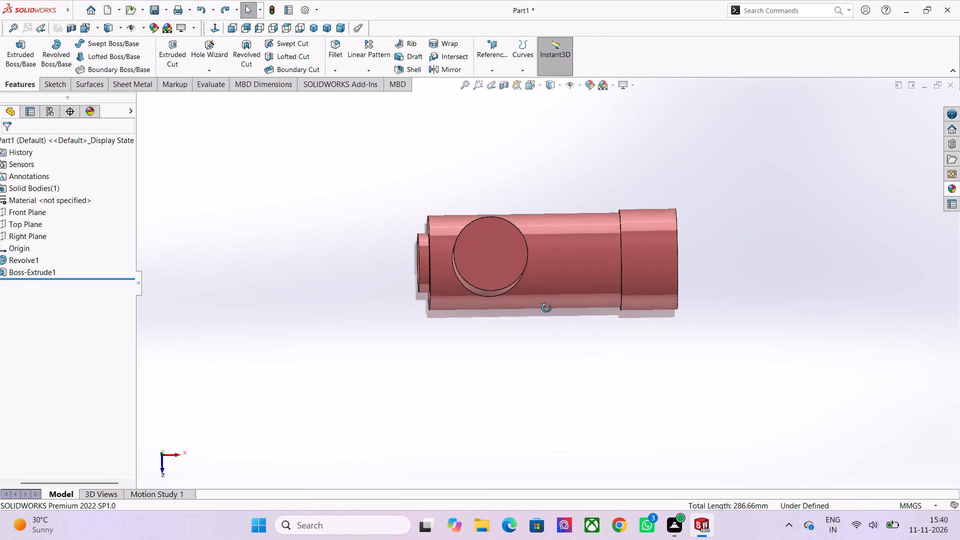
middle_drag(546, 308, 675, 298)
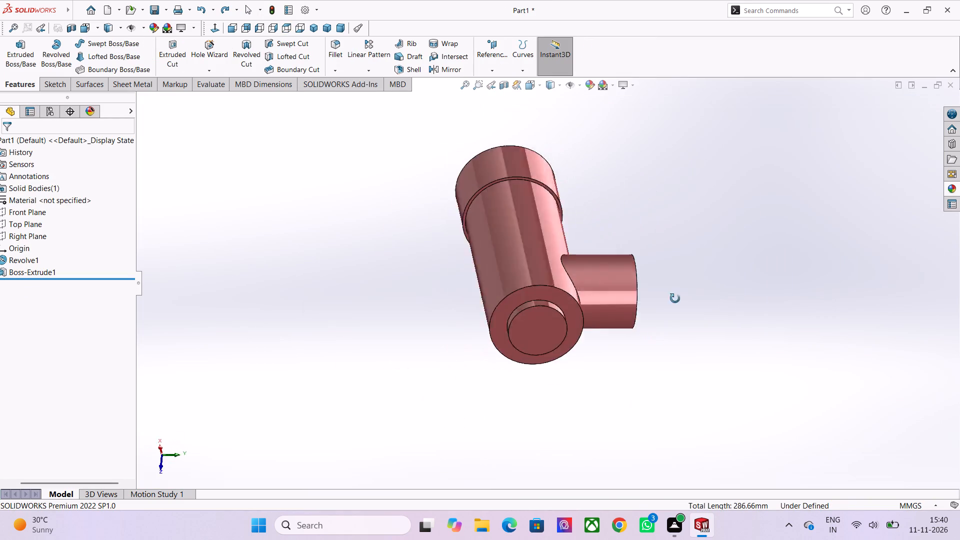
middle_drag(675, 298, 566, 224)
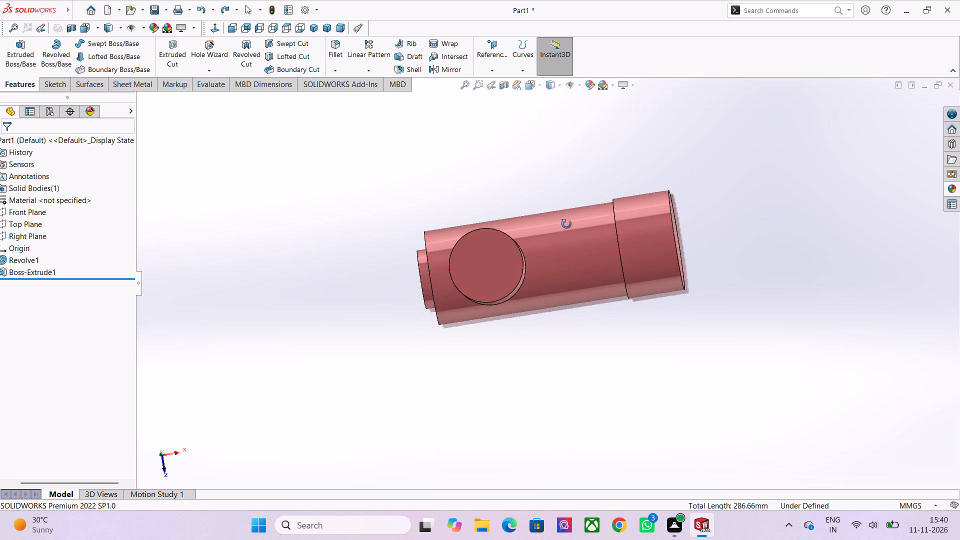
middle_drag(566, 224, 566, 226)
click(484, 266)
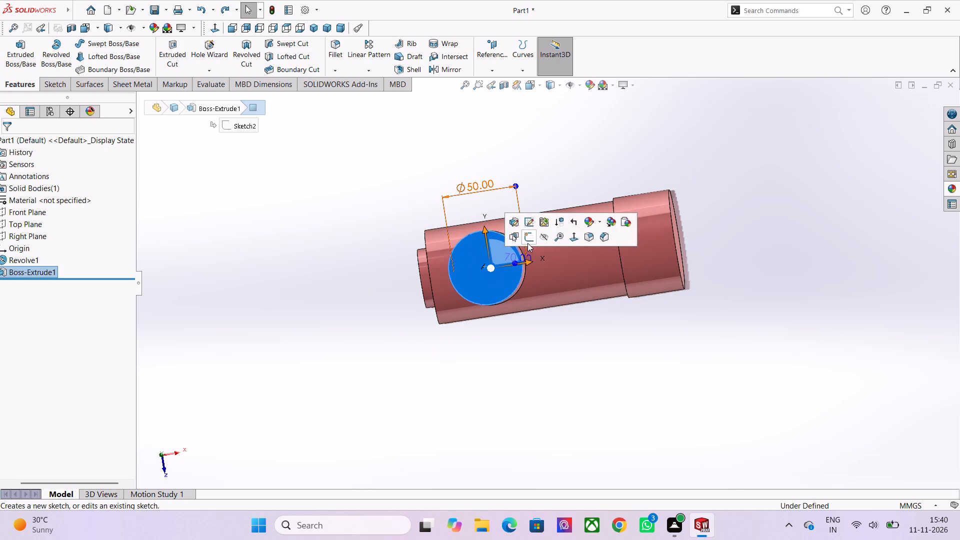
click(528, 241)
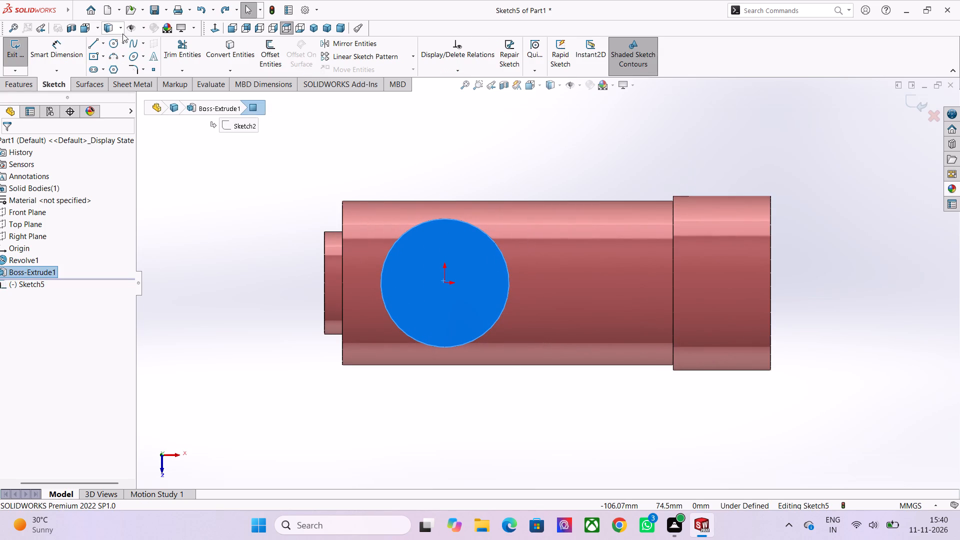
Sketch a circle of about 30.5 mm radius at the origin and one of about 11 mm radius about 87 mm directly above it.
click(113, 46)
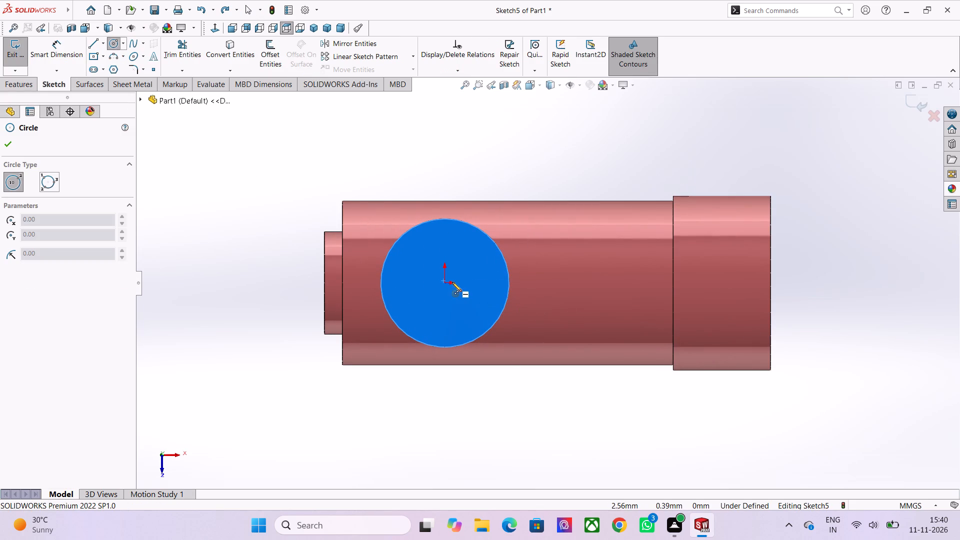
scroll(448, 284, up, 1)
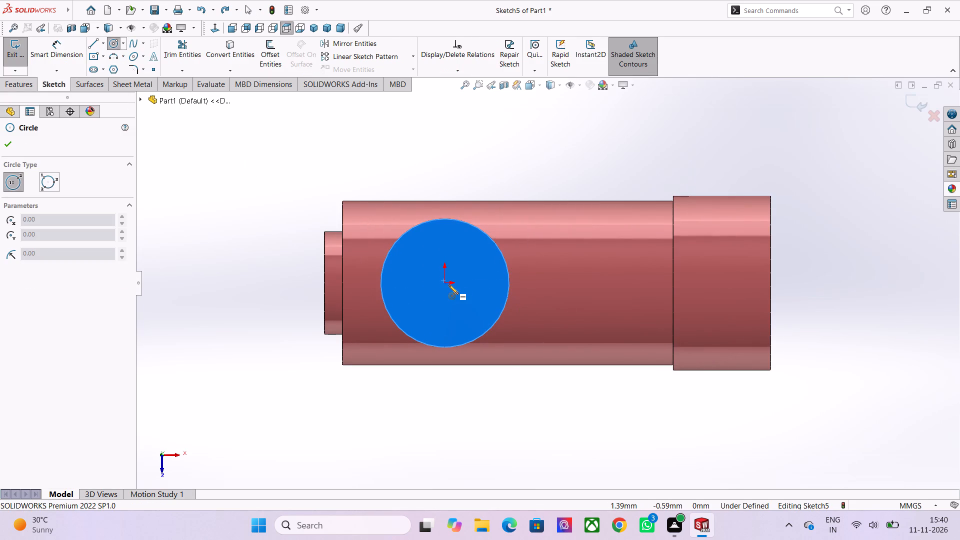
click(449, 281)
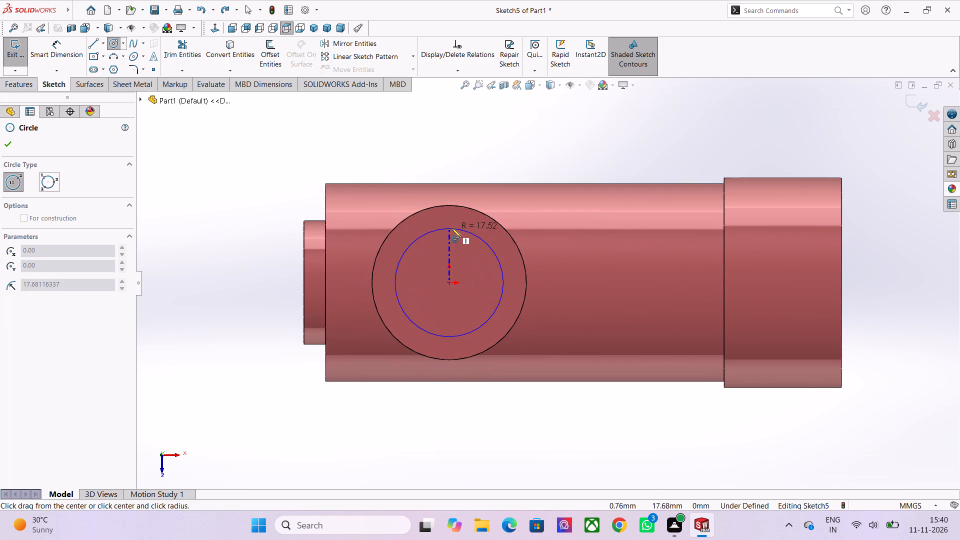
click(449, 188)
scroll(457, 182, down, 3)
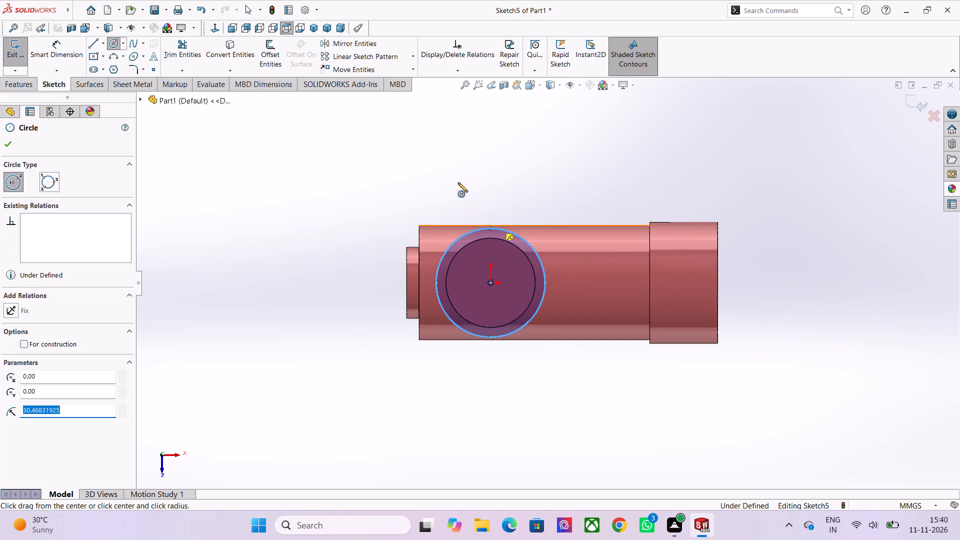
click(490, 126)
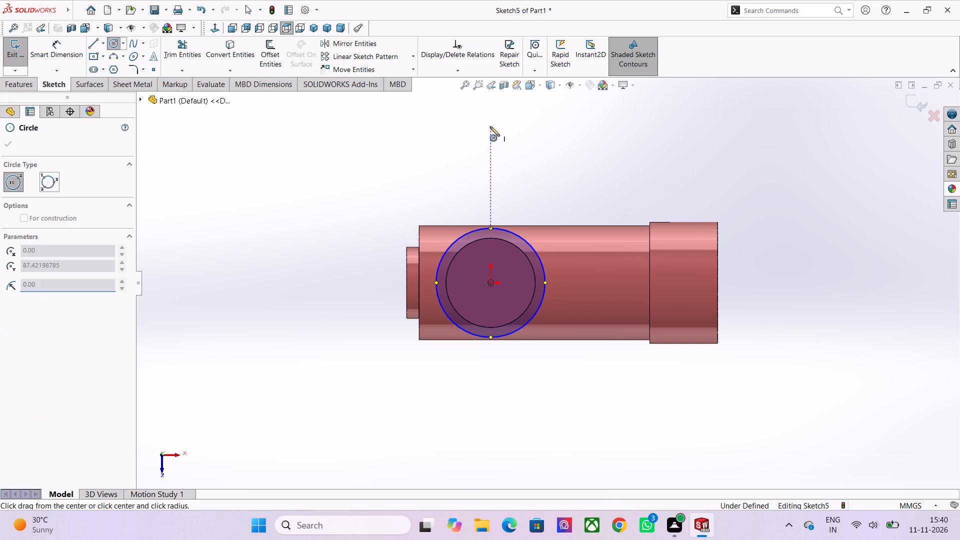
click(494, 146)
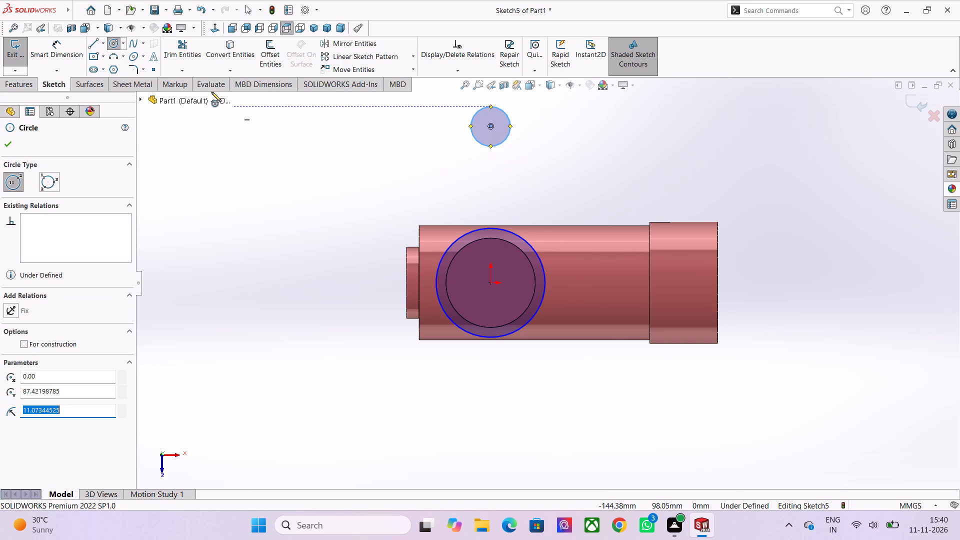
key(Escape)
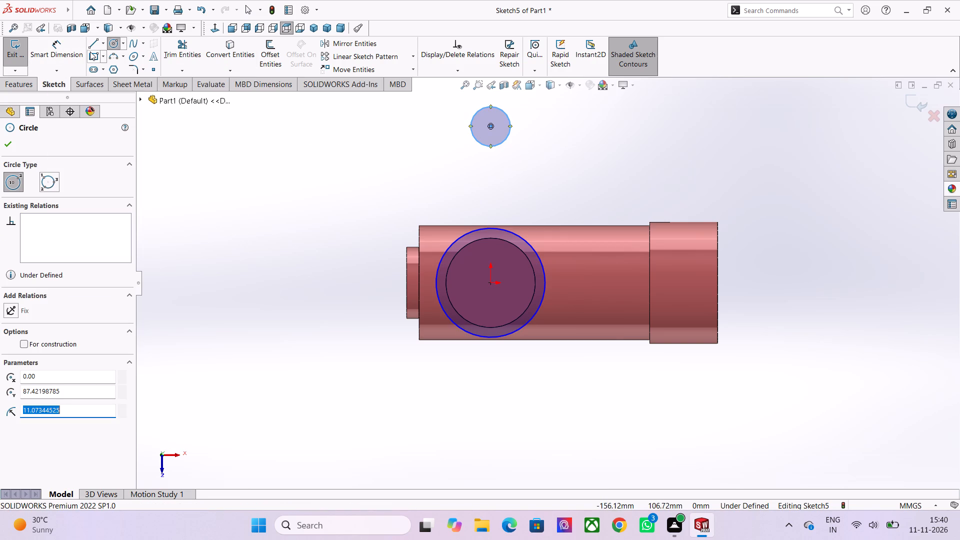
Sketch a slanted line about 86 mm long from the small circle's left side to the large circle's left side.
click(94, 43)
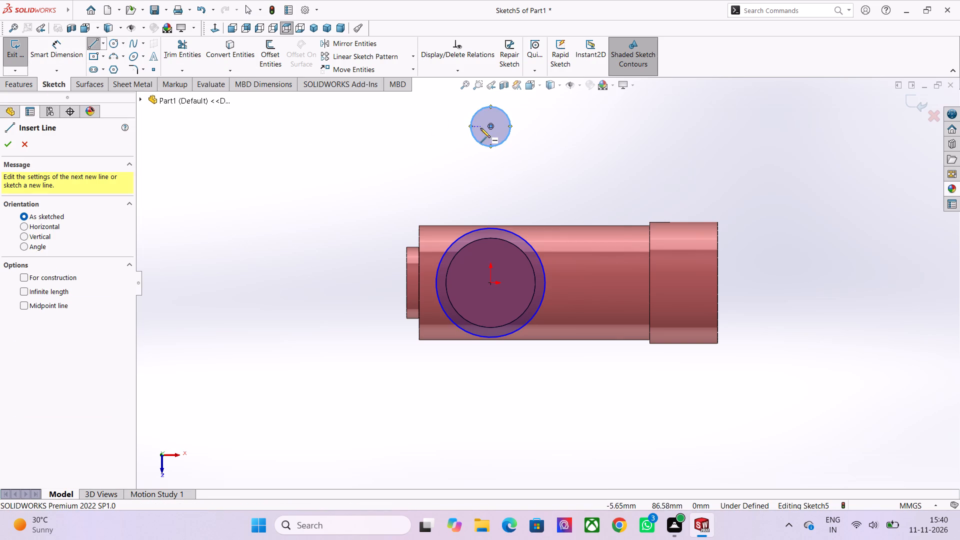
scroll(477, 124, up, 2)
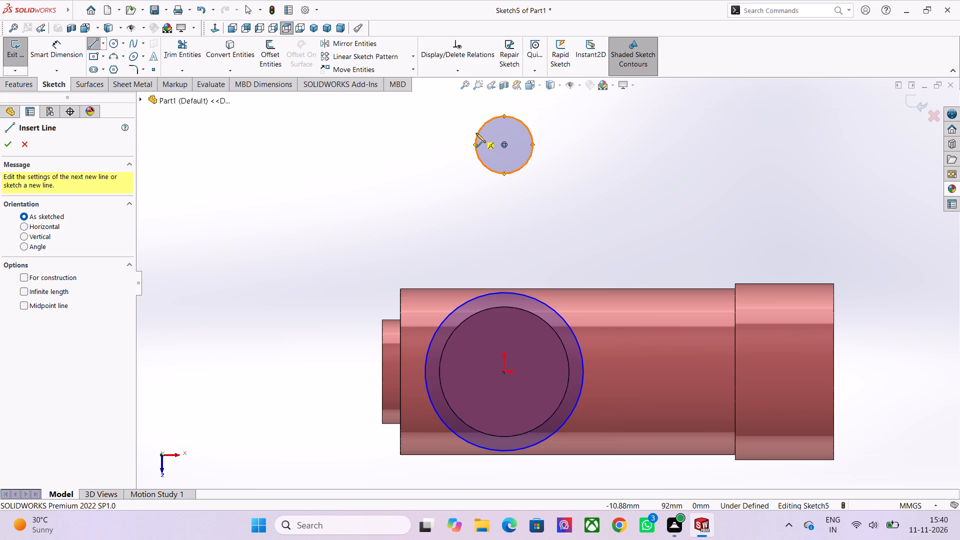
click(476, 133)
scroll(428, 364, up, 4)
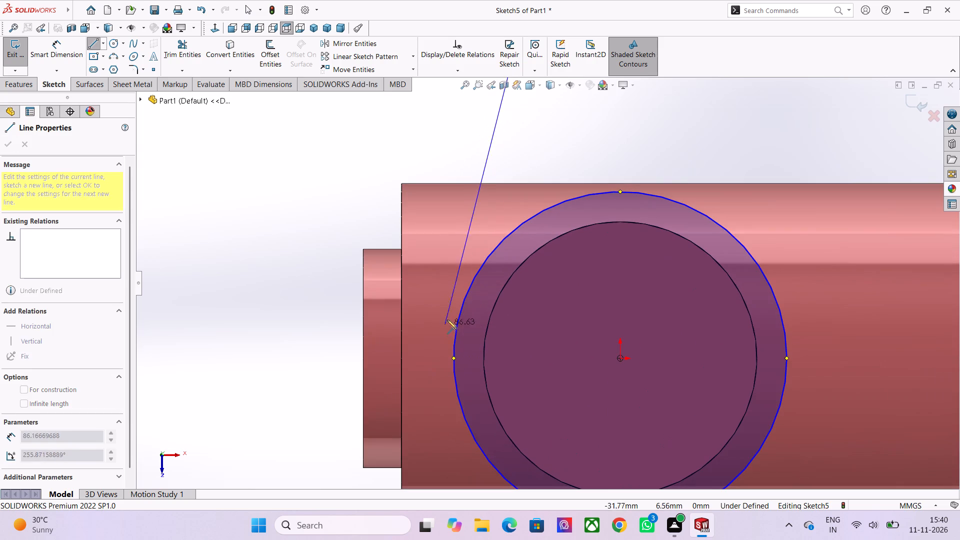
click(457, 326)
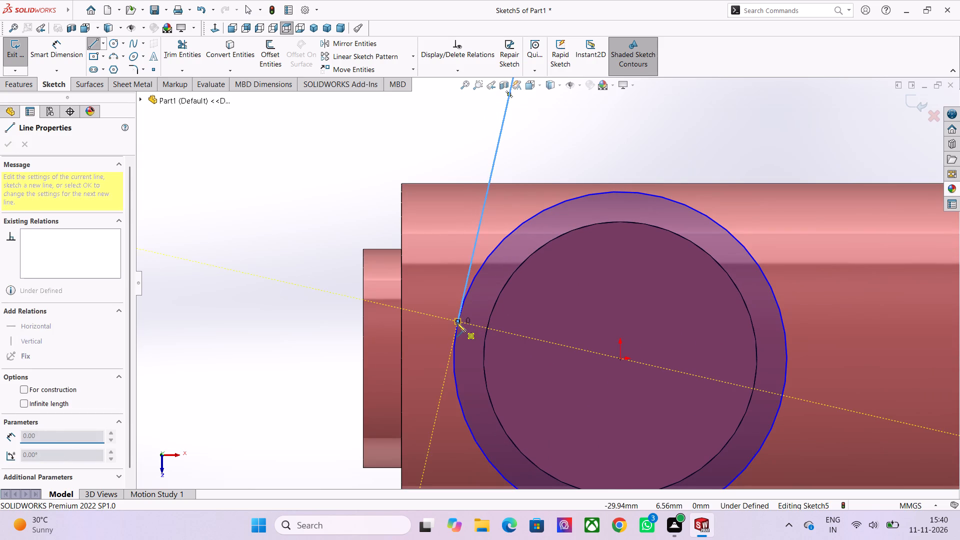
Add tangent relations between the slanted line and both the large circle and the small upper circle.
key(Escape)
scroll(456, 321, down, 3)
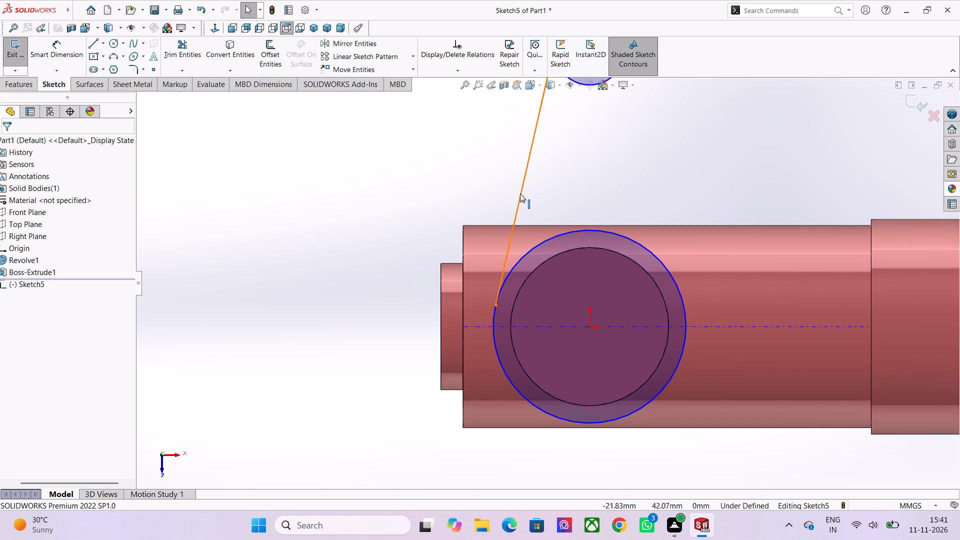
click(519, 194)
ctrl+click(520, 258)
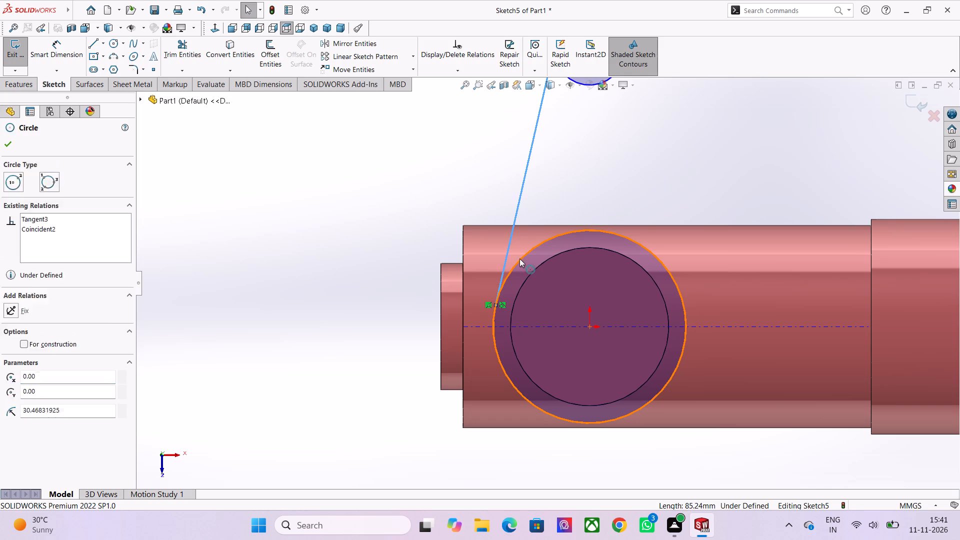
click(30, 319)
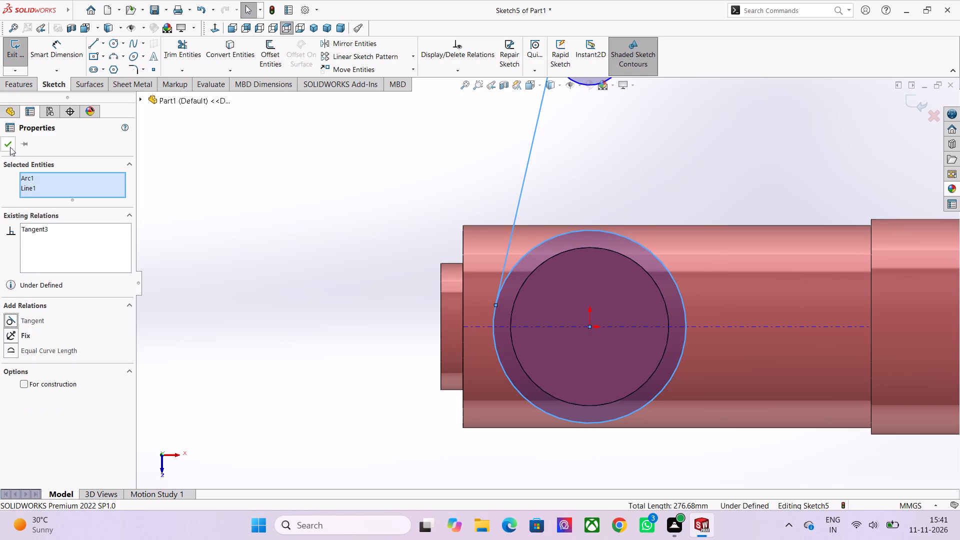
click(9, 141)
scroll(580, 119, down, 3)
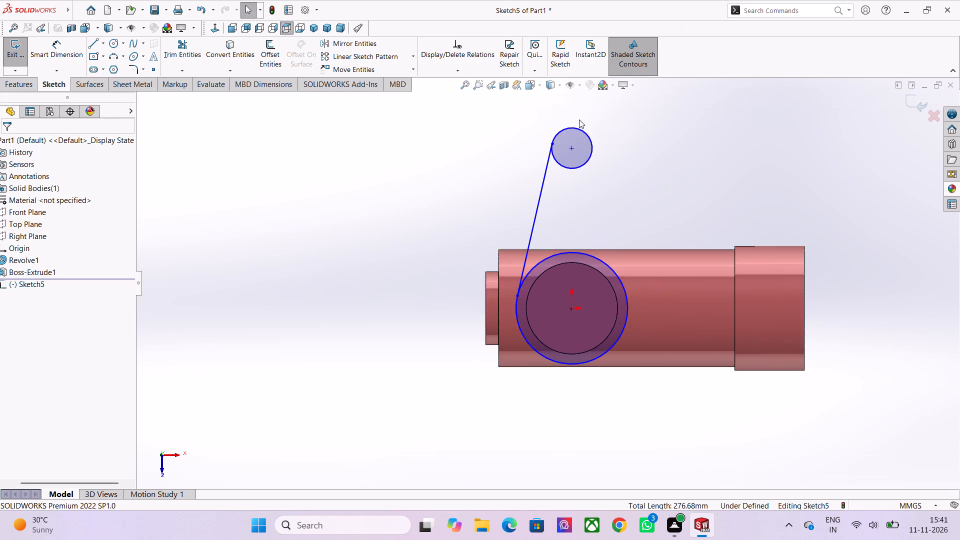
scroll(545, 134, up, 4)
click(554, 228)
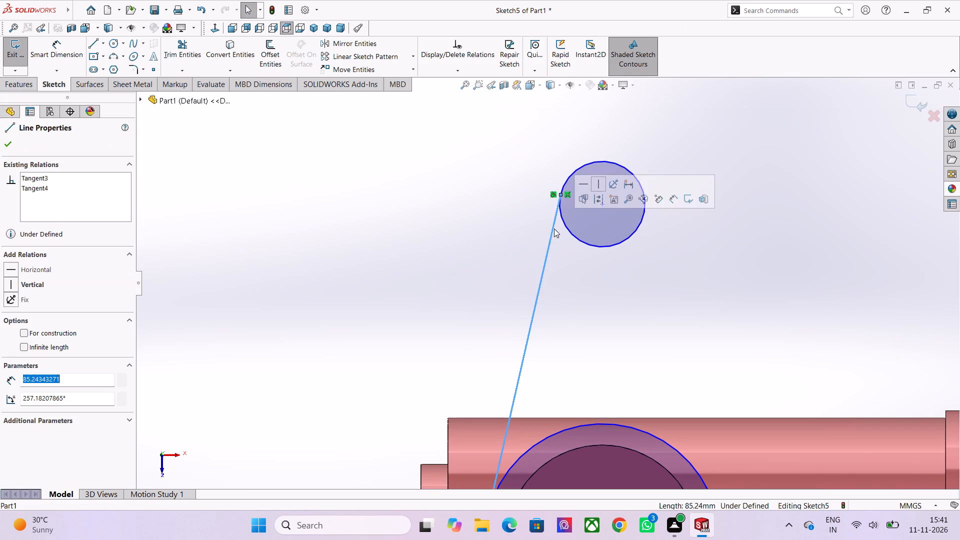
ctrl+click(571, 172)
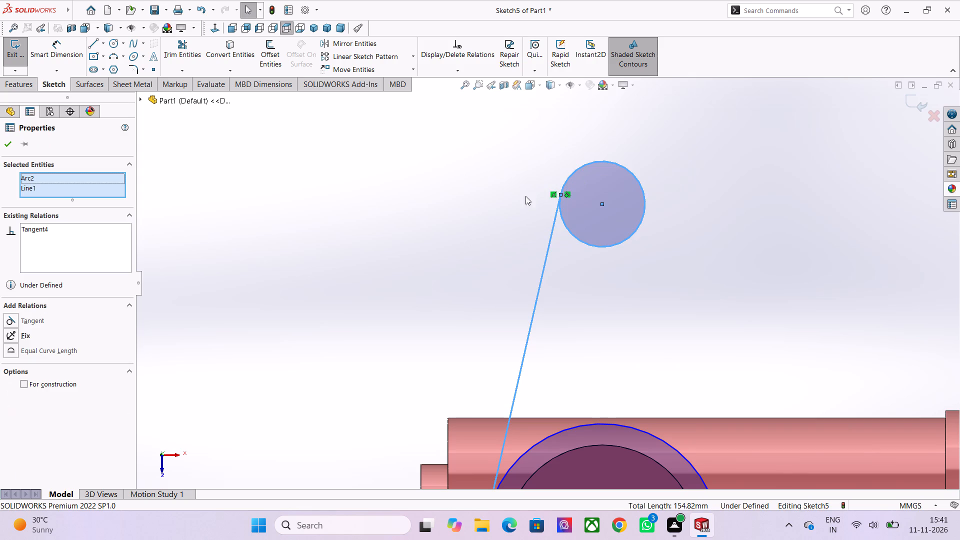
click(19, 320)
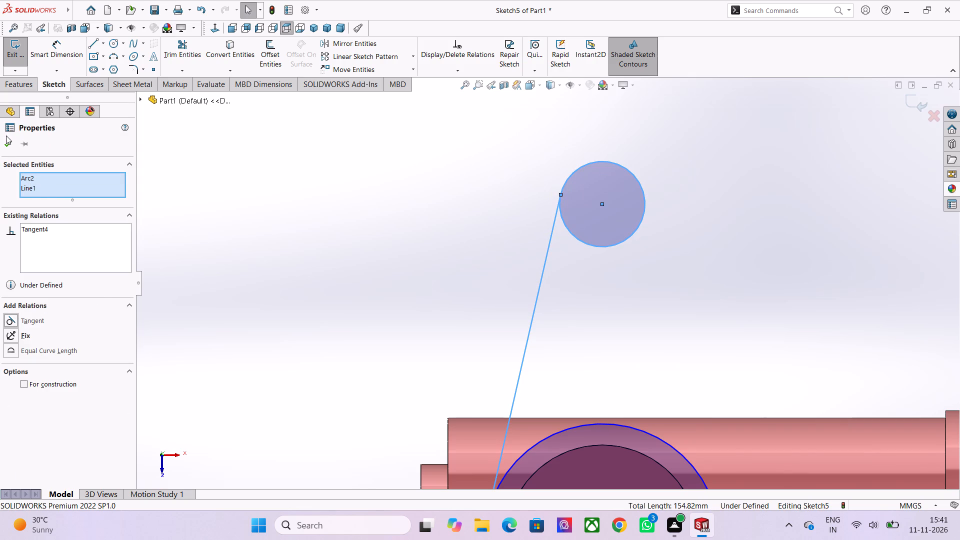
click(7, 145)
Examine up close where the slanted line's lower end meets the large circle.
scroll(511, 370, down, 3)
scroll(520, 405, up, 5)
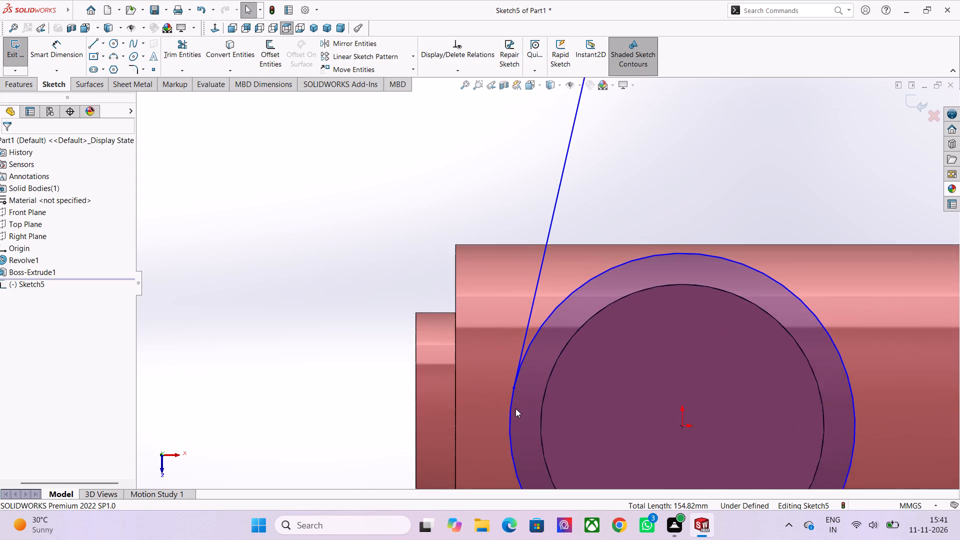
scroll(515, 408, up, 1)
scroll(515, 373, up, 20)
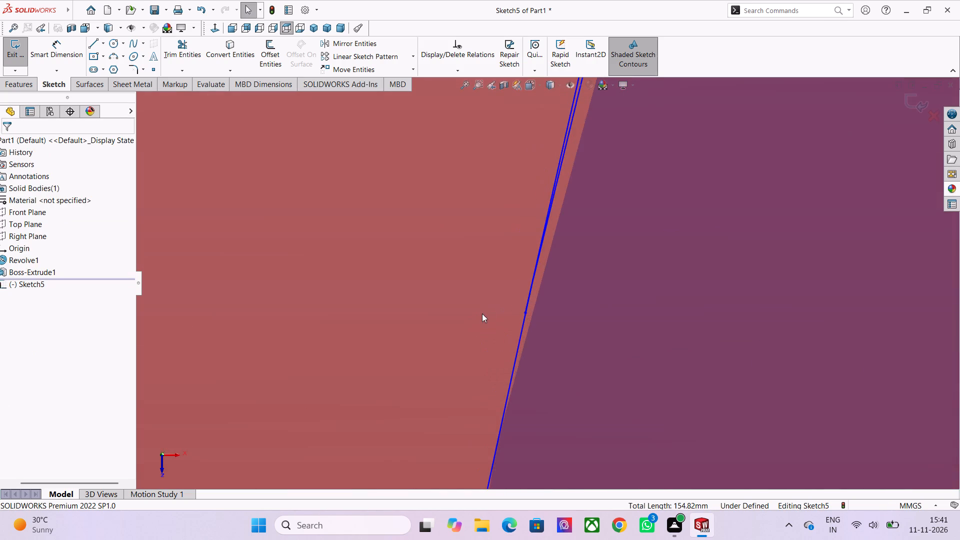
scroll(482, 313, up, 4)
scroll(530, 304, up, 13)
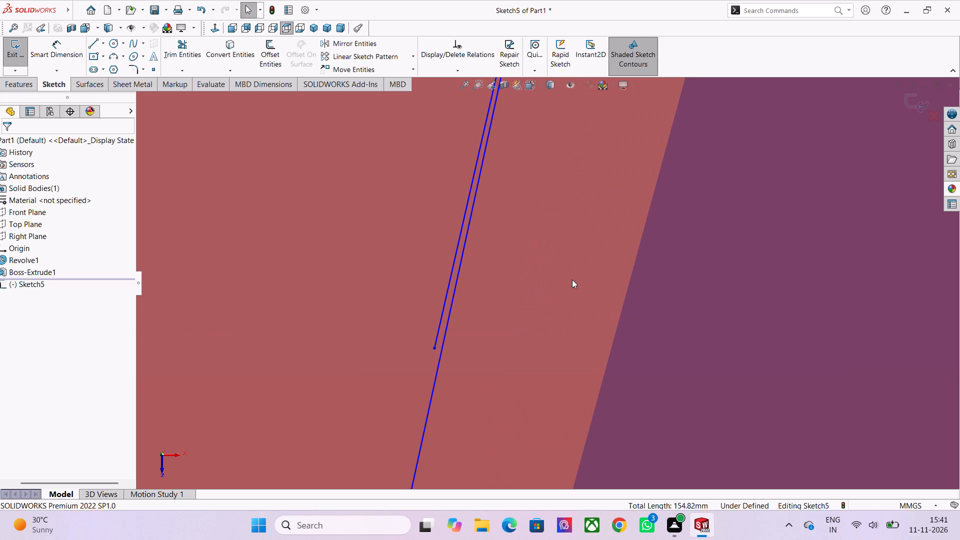
scroll(572, 279, down, 13)
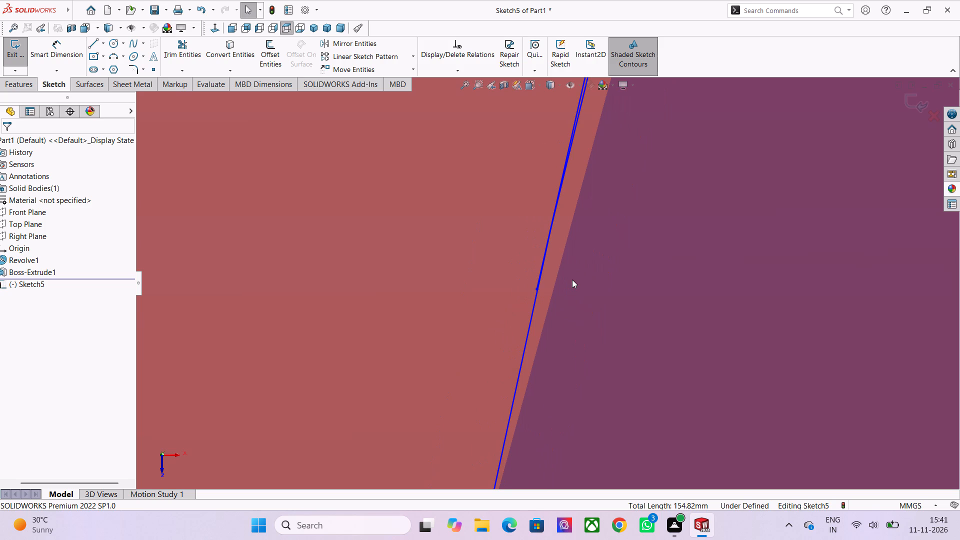
scroll(572, 279, down, 16)
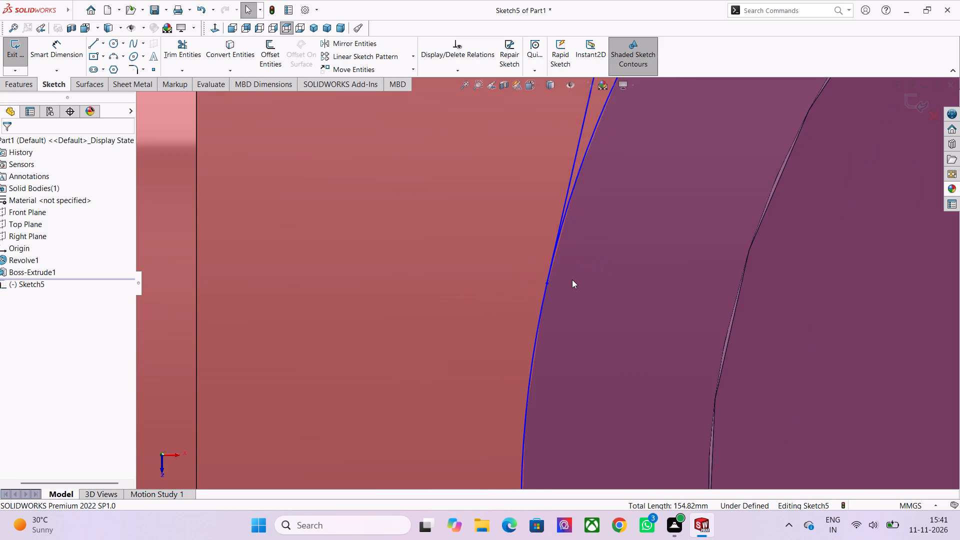
scroll(572, 279, down, 12)
key(Escape)
key(Escape)
scroll(572, 279, down, 4)
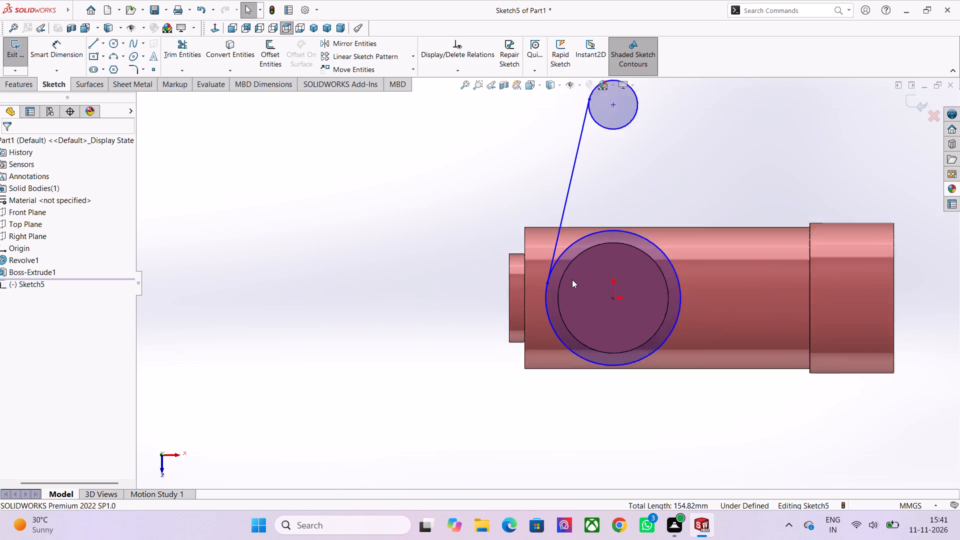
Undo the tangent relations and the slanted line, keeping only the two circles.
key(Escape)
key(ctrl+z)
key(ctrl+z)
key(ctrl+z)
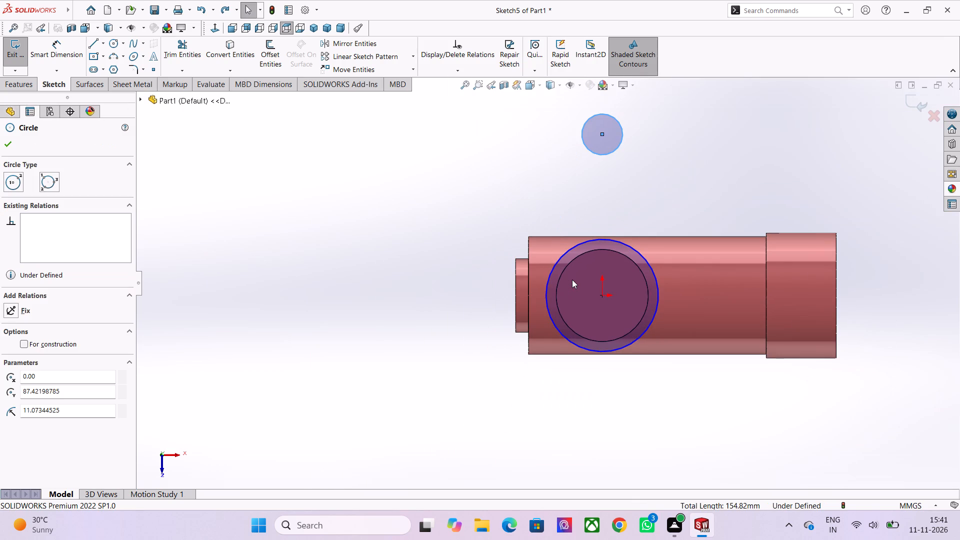
Dimension the large circle at the origin to a diameter of 64 mm.
click(74, 52)
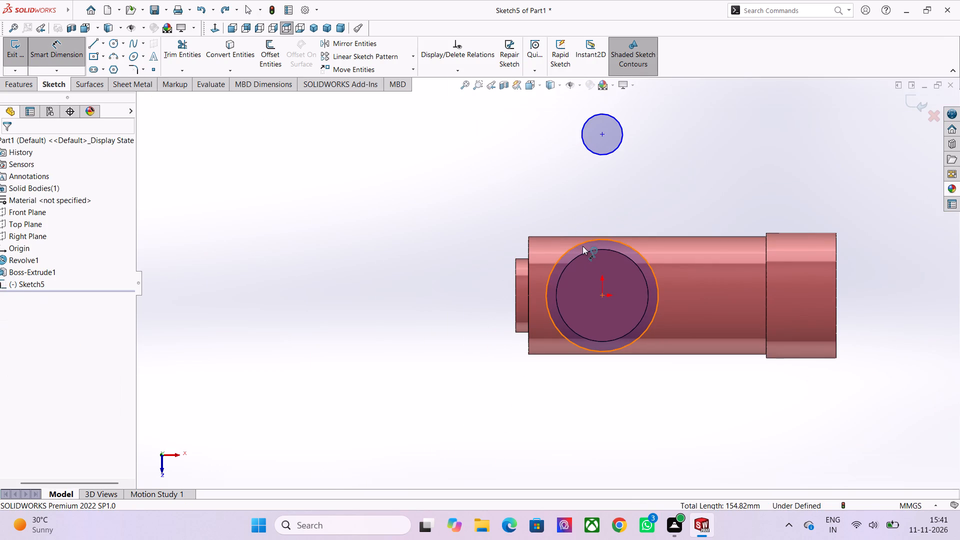
click(582, 244)
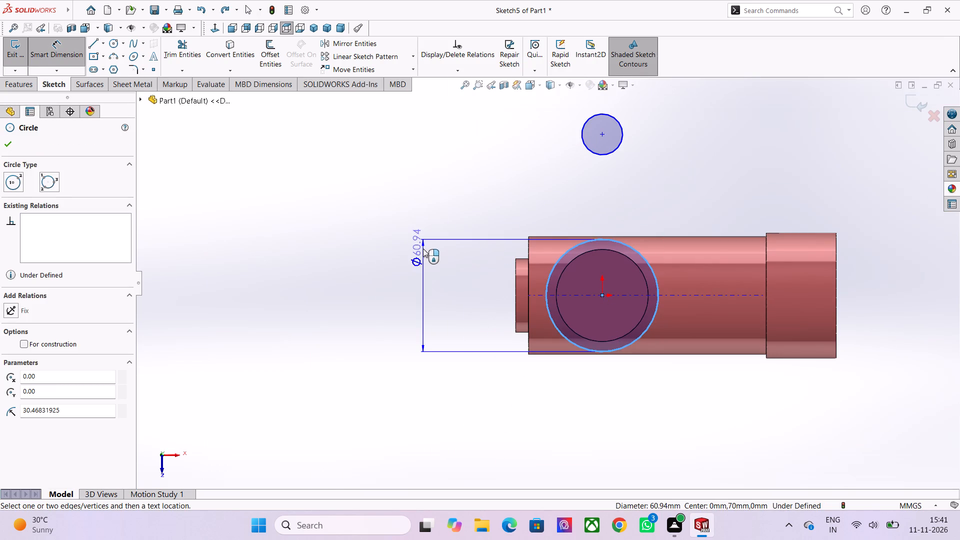
click(423, 248)
text(64)
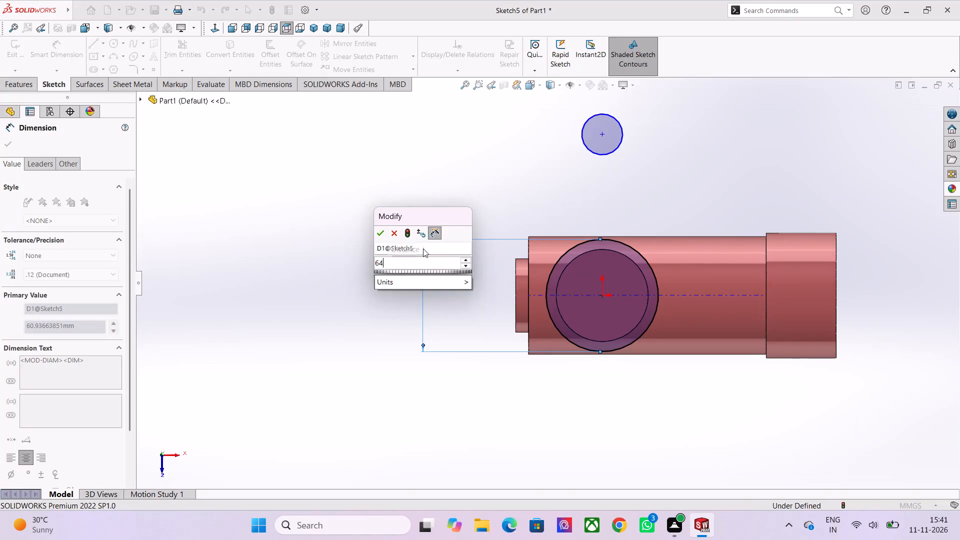
key(Return)
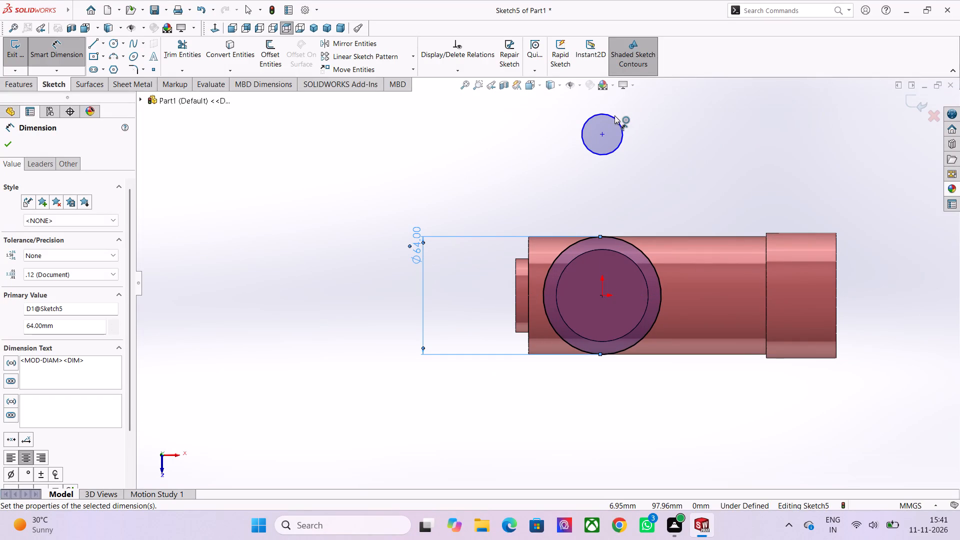
Dimension the small upper circle to a diameter of 30 mm.
click(613, 116)
click(615, 105)
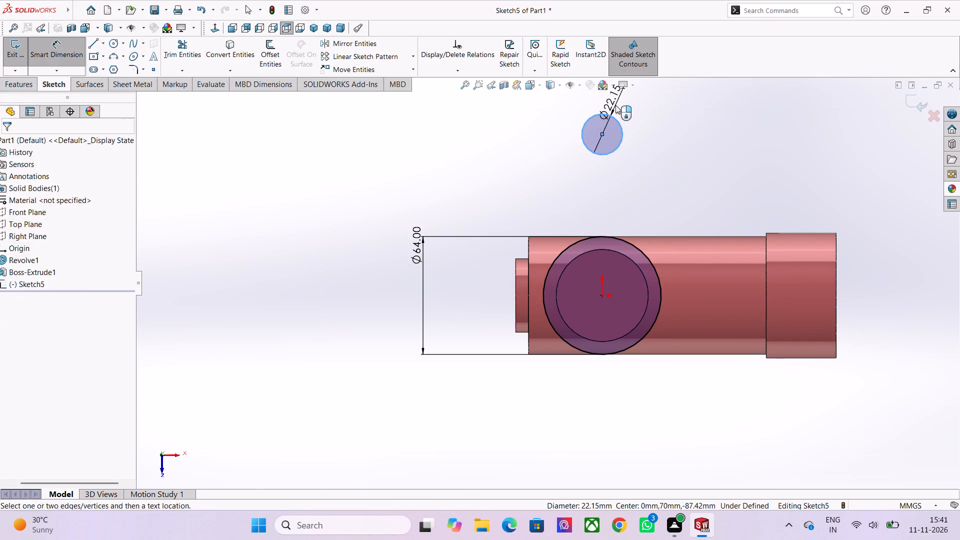
text(30)
key(Return)
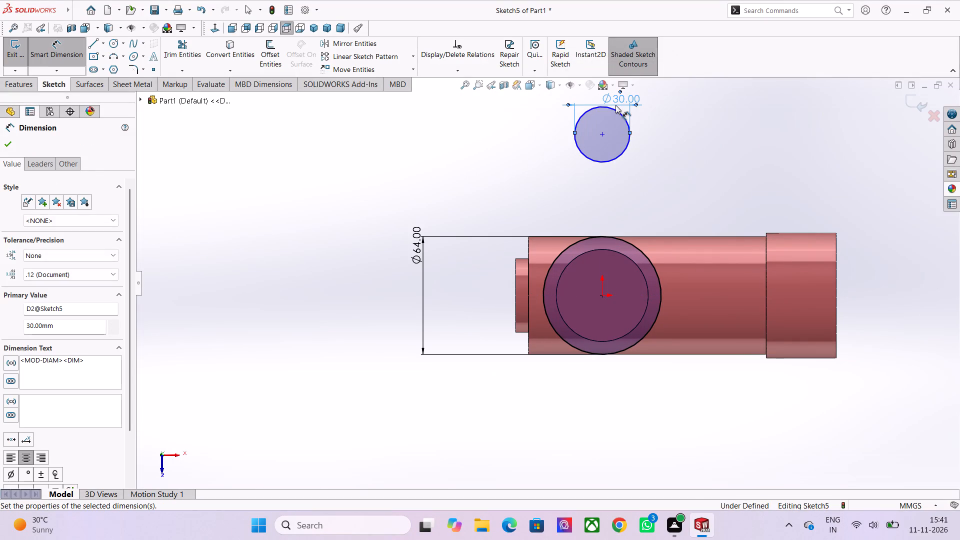
Sketch a slanted line about 86 mm long from the small circle's left side to the large circle's left side.
click(89, 43)
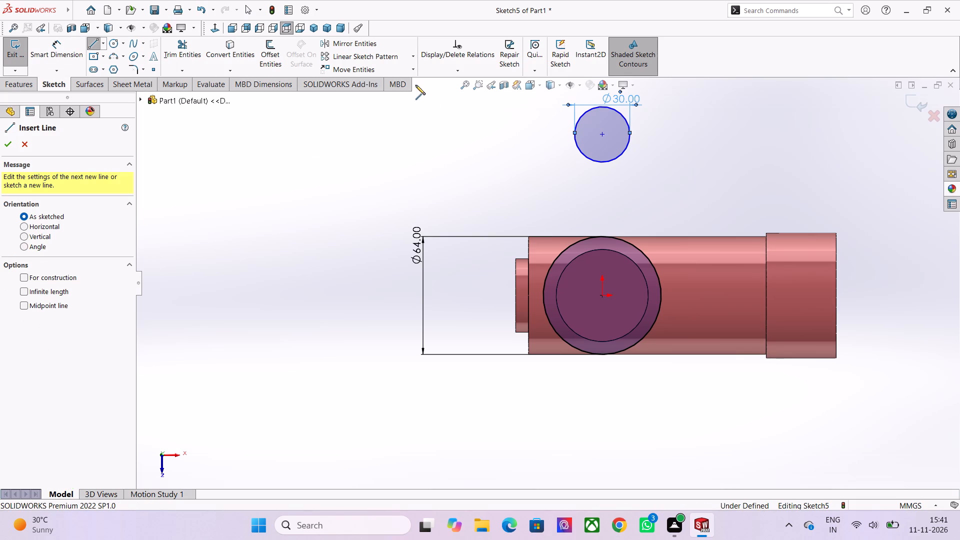
click(578, 123)
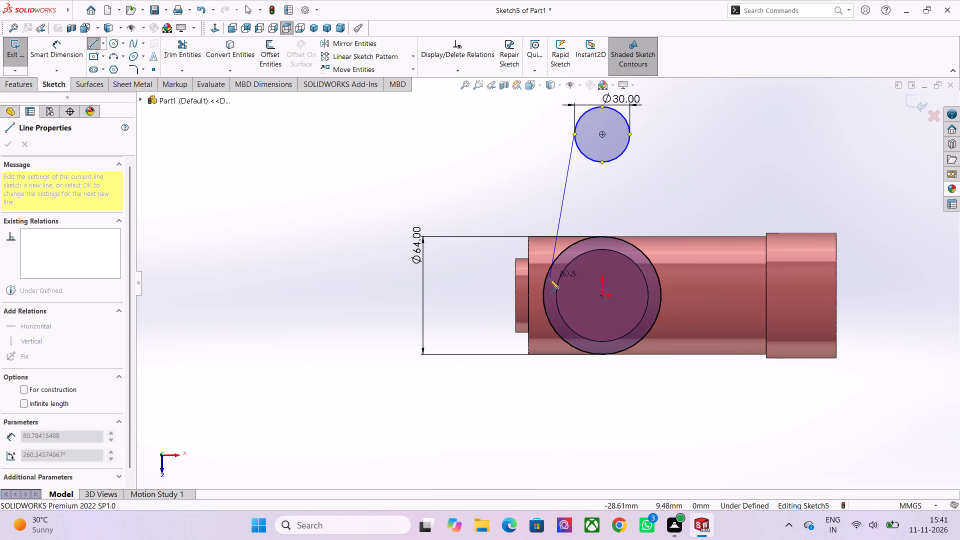
click(544, 286)
key(Escape)
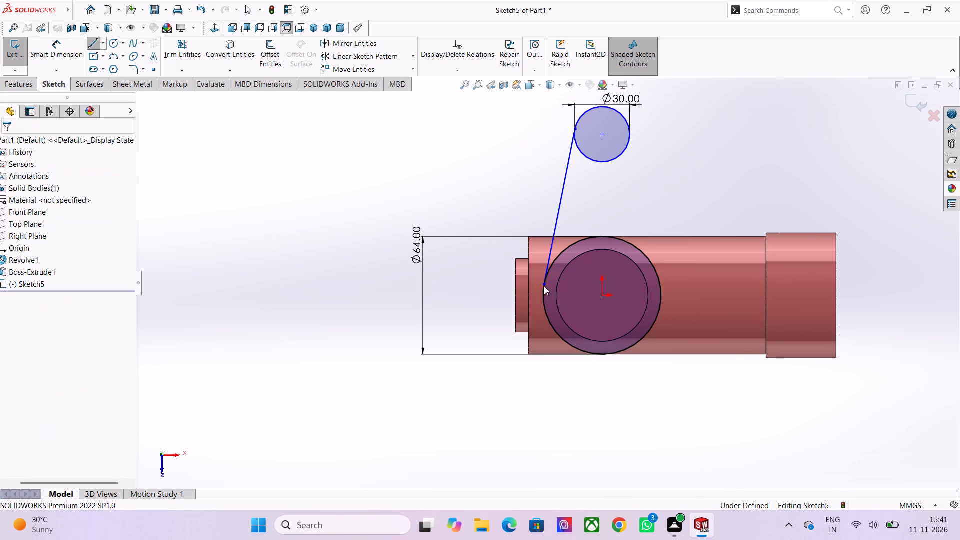
Make the slanted line tangent to both the 64 mm circle and the 30 mm circle.
ctrl+click(558, 212)
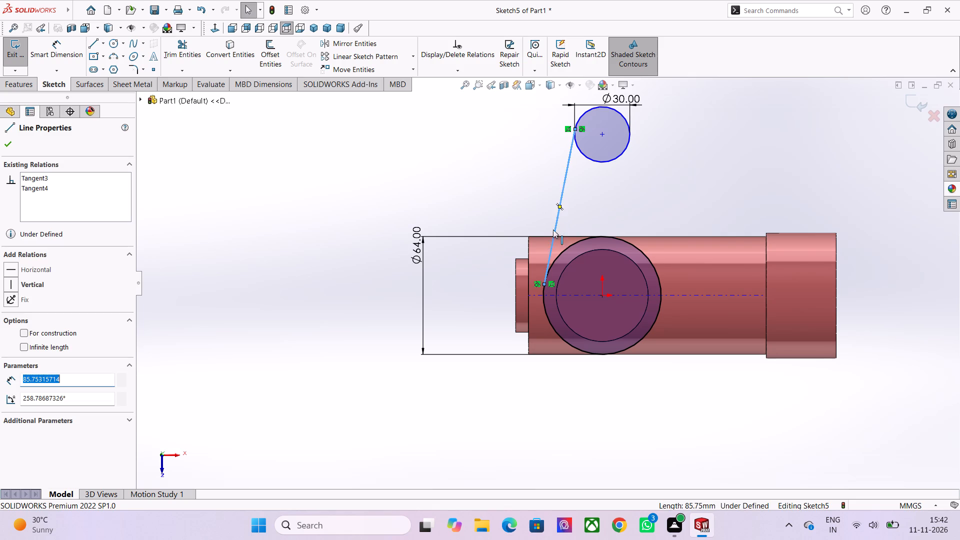
ctrl+click(556, 254)
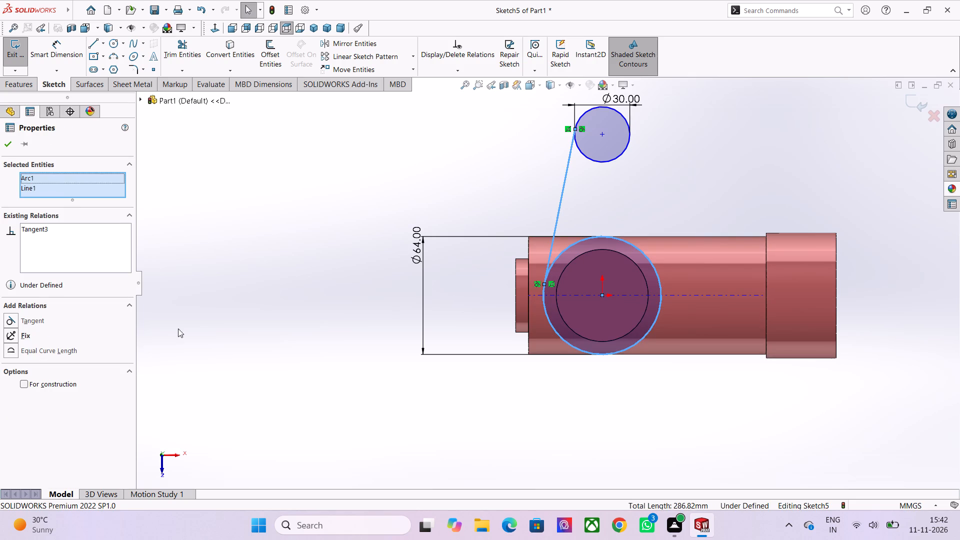
click(39, 323)
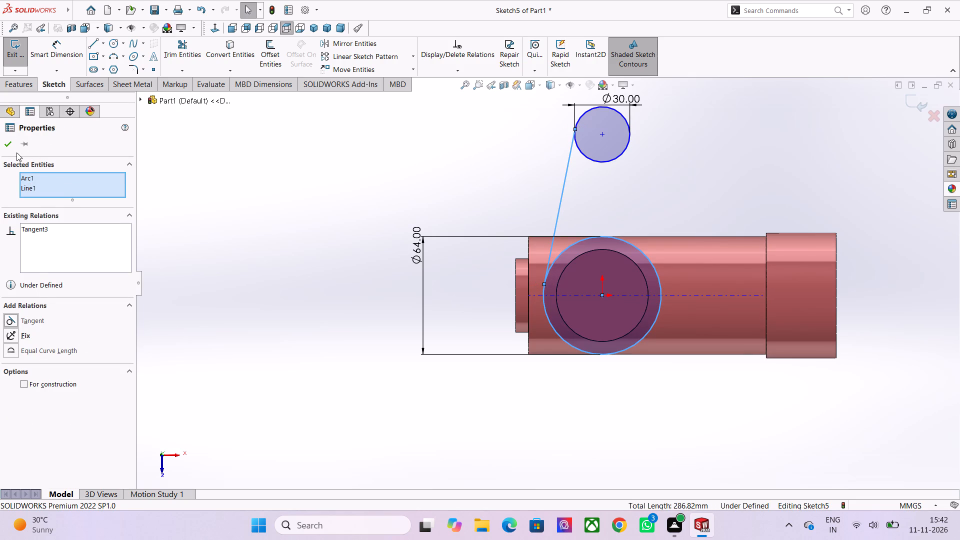
click(9, 144)
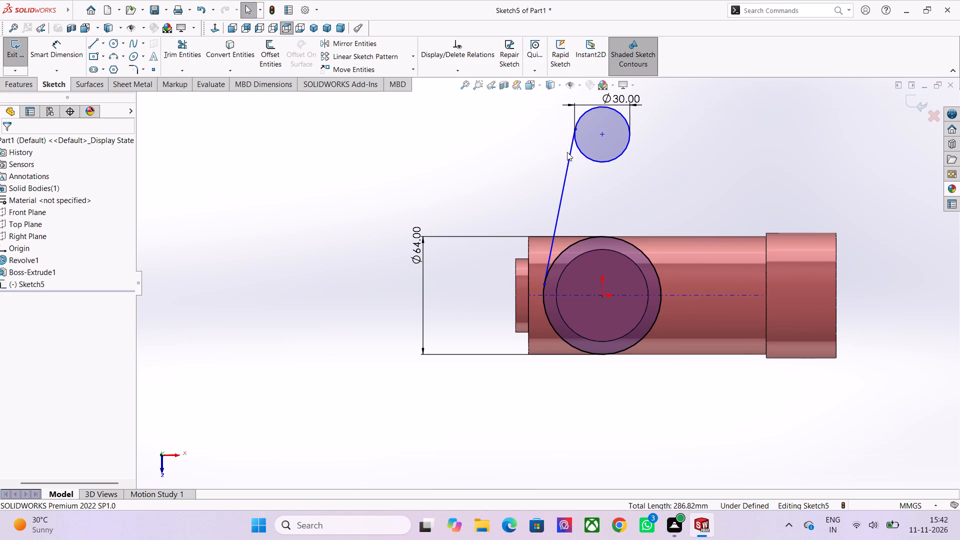
ctrl+click(568, 152)
ctrl+click(583, 112)
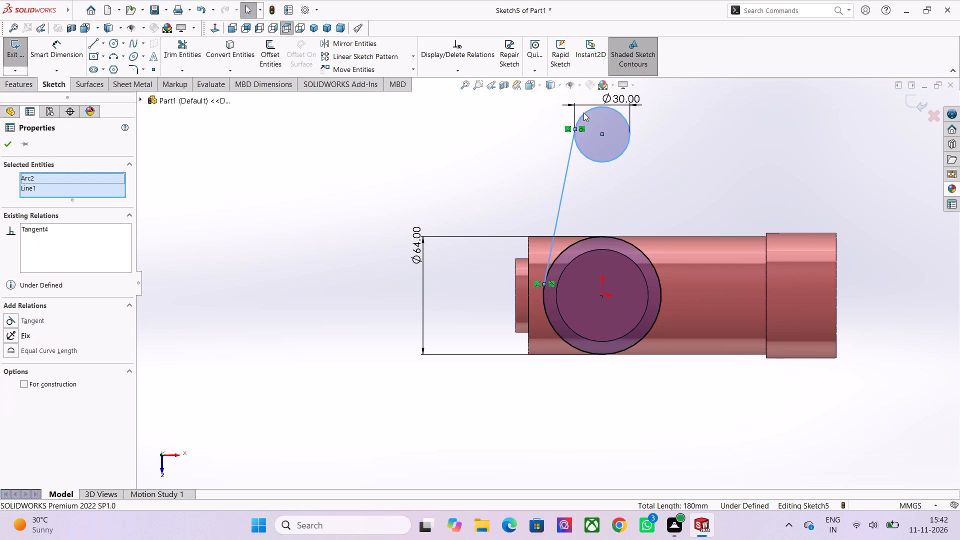
click(31, 320)
click(7, 144)
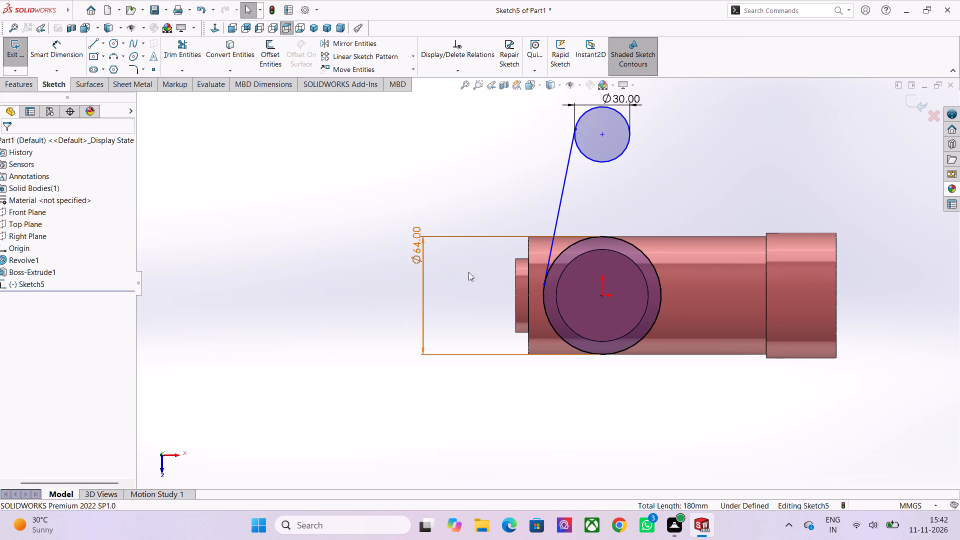
Examine closely where the slanted line's lower endpoint meets the edge of the 64 mm circle.
scroll(540, 278, up, 9)
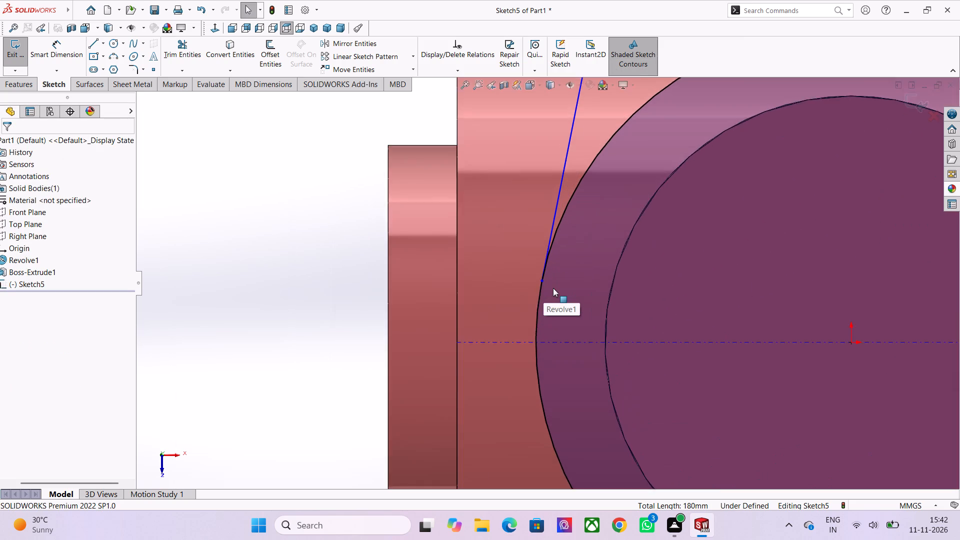
scroll(553, 288, up, 9)
scroll(515, 276, up, 13)
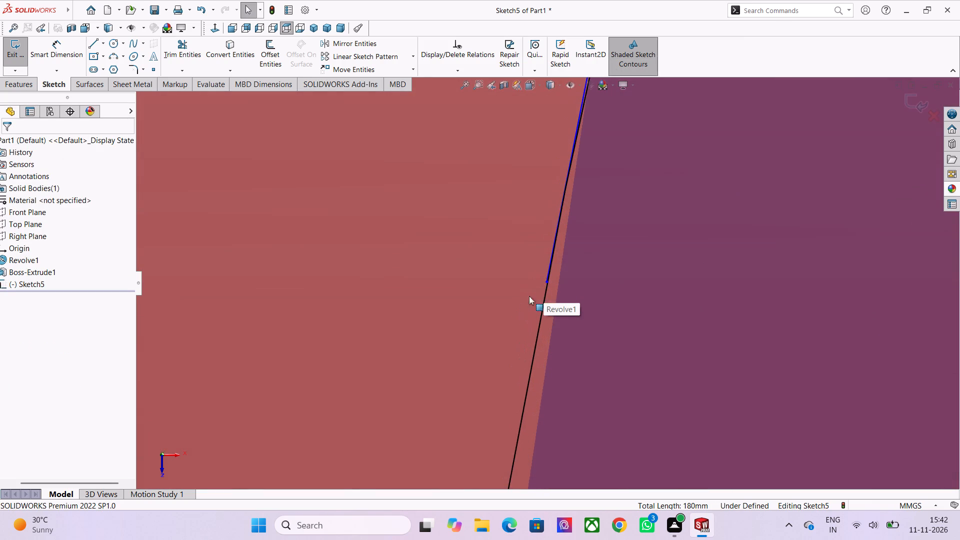
scroll(570, 269, up, 3)
scroll(513, 312, up, 4)
scroll(573, 243, up, 4)
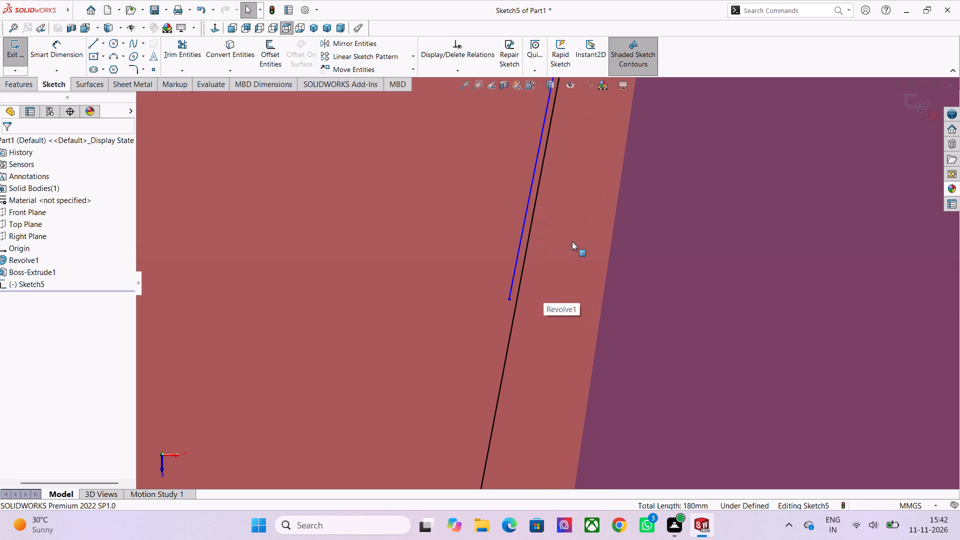
scroll(572, 241, down, 2)
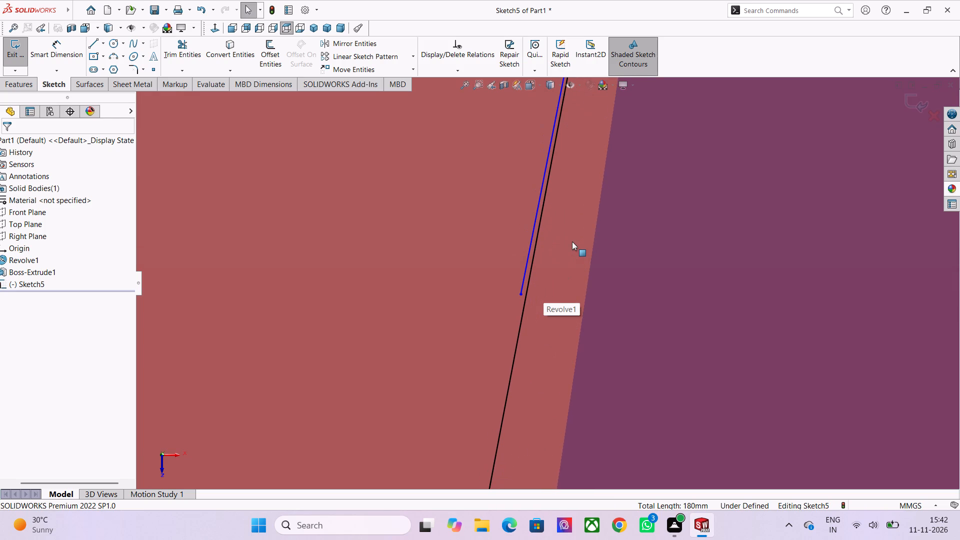
scroll(572, 241, down, 1)
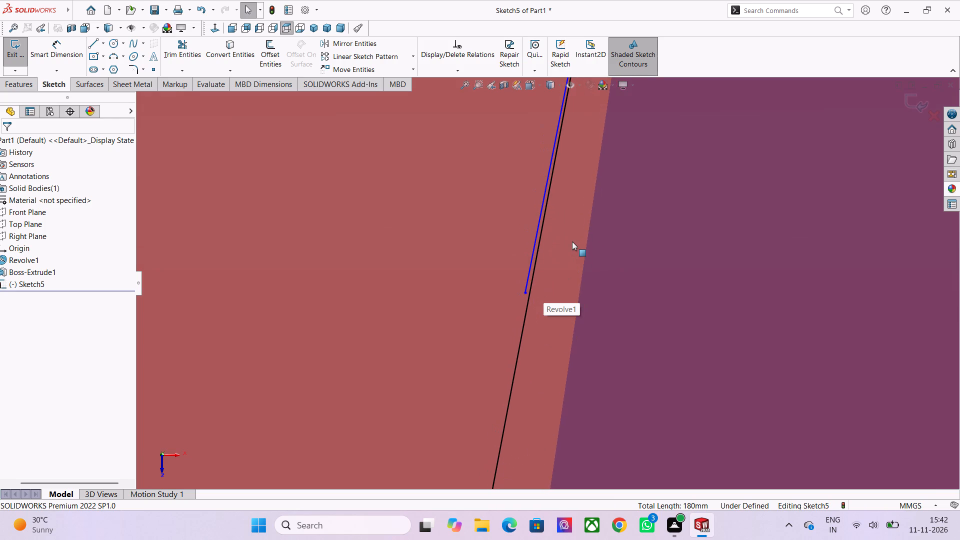
scroll(562, 270, up, 8)
scroll(437, 315, down, 2)
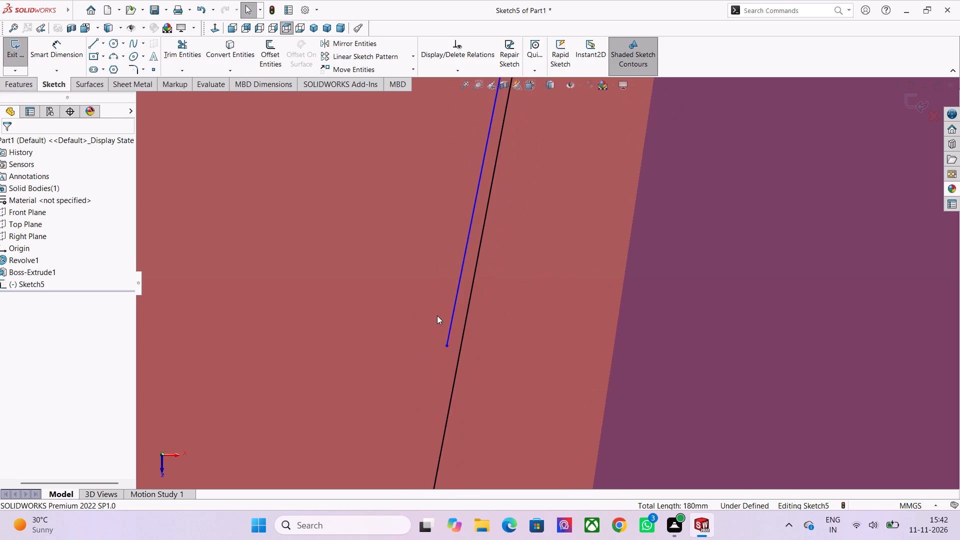
scroll(437, 315, down, 1)
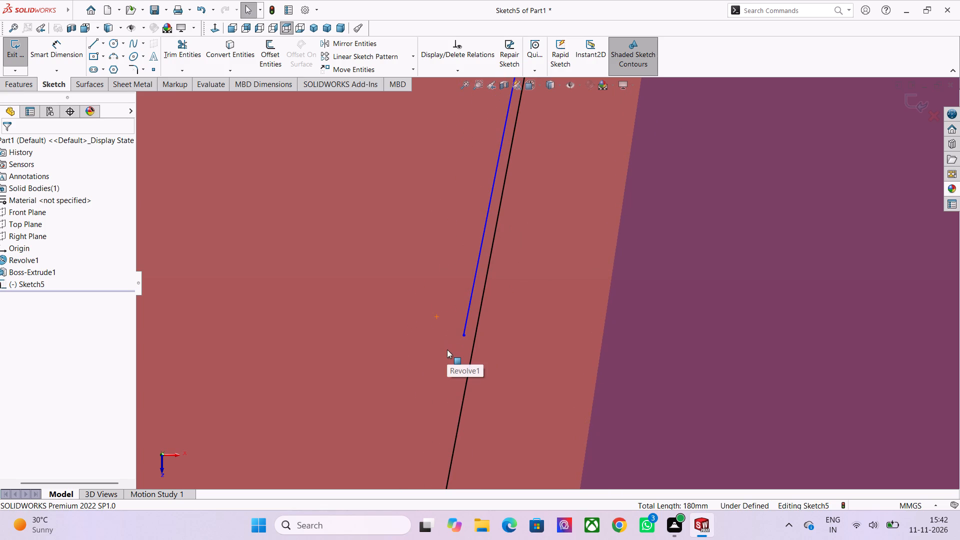
scroll(447, 349, down, 4)
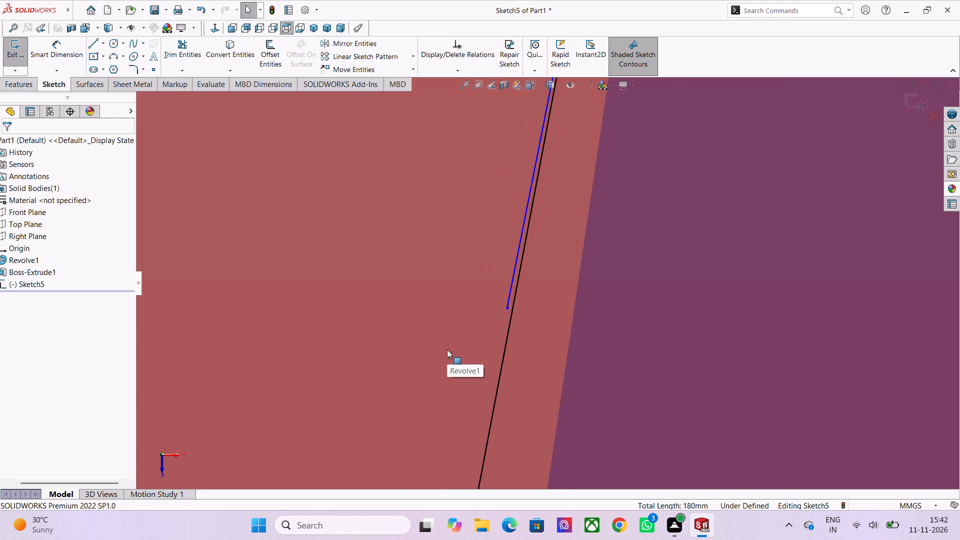
scroll(447, 349, down, 1)
scroll(545, 290, up, 3)
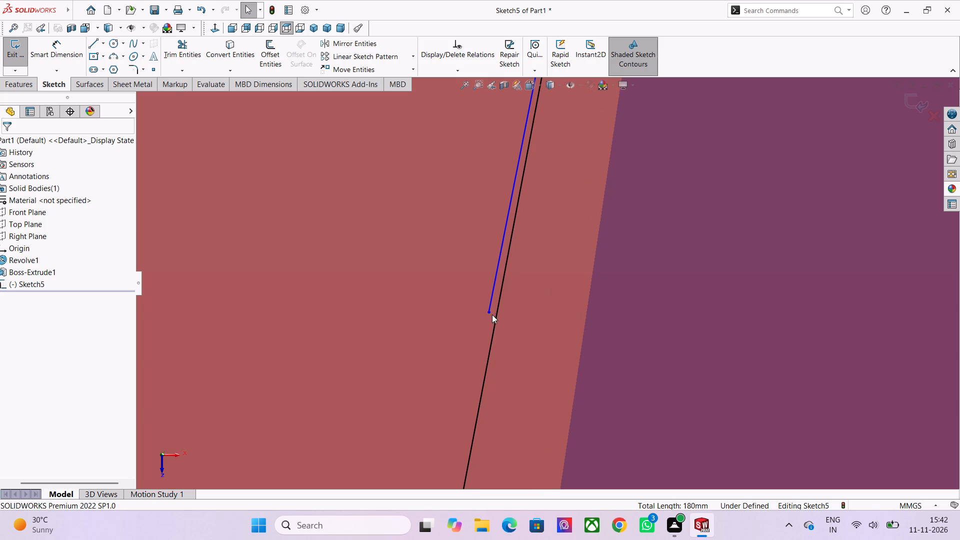
scroll(494, 335, down, 2)
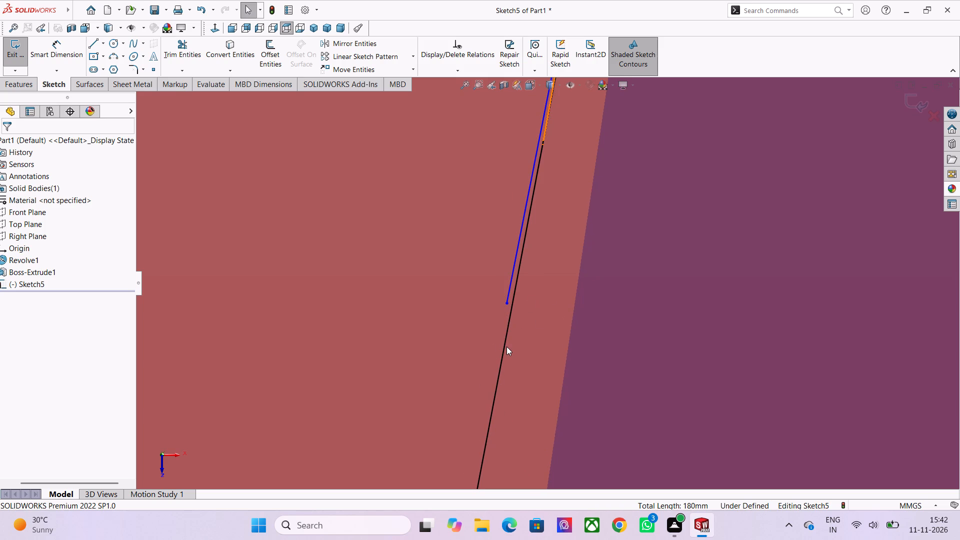
scroll(506, 346, down, 20)
scroll(506, 346, down, 1)
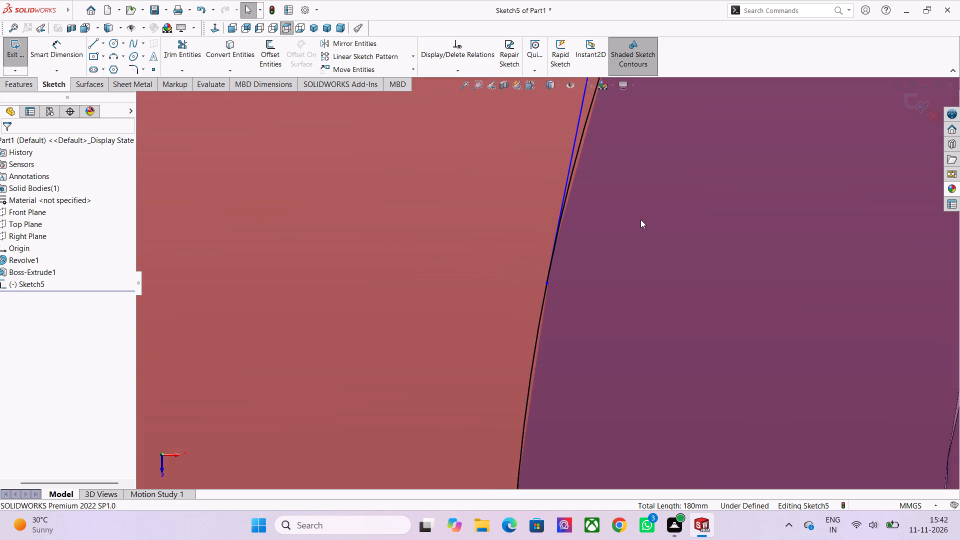
scroll(640, 219, down, 11)
scroll(608, 165, down, 2)
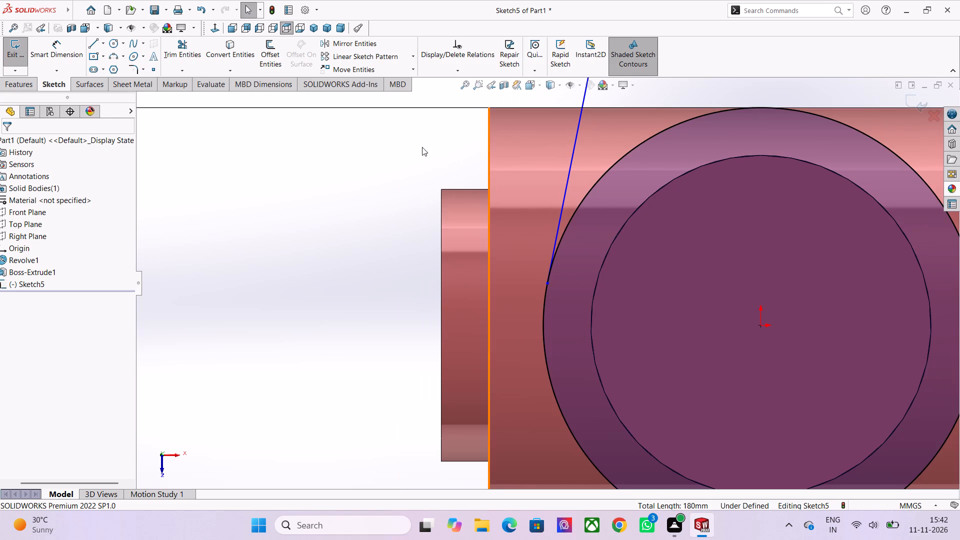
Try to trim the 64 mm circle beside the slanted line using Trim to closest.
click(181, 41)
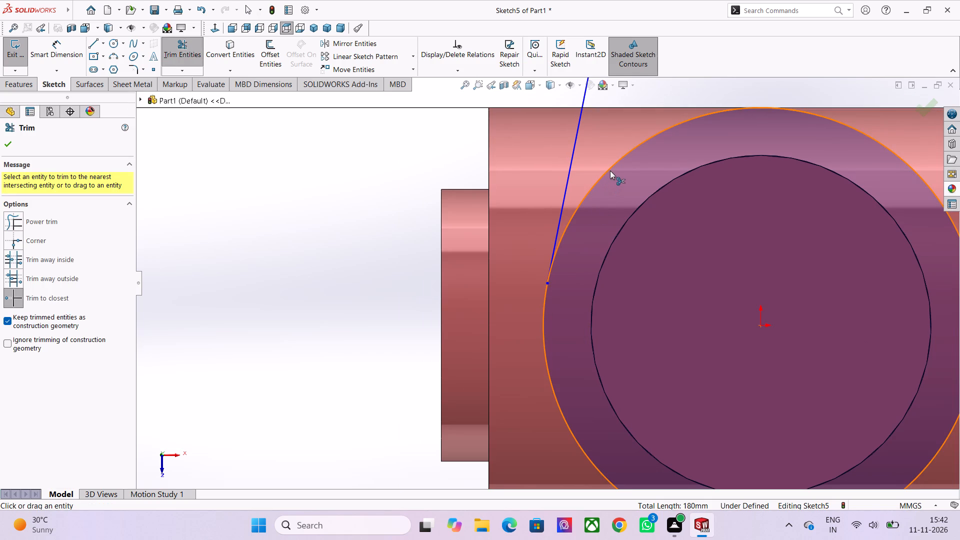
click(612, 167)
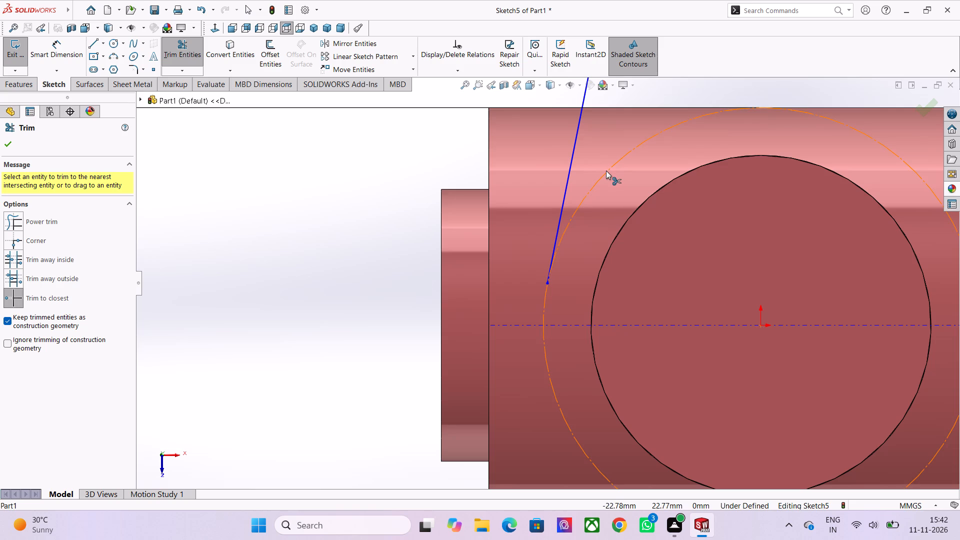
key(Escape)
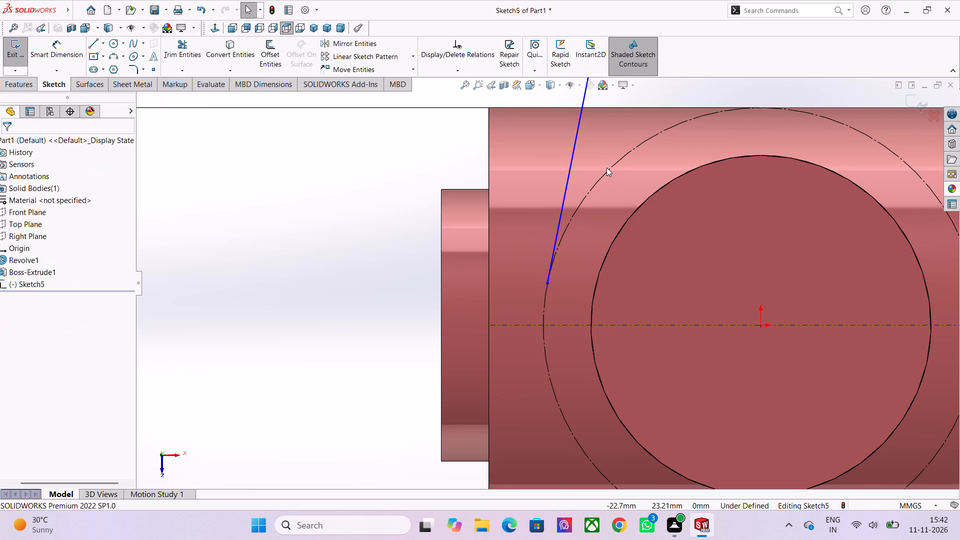
Undo the circle trim, the tangent relations and the slanted line between the two circles.
key(ctrl+z)
key(ctrl+z)
key(ctrl+z)
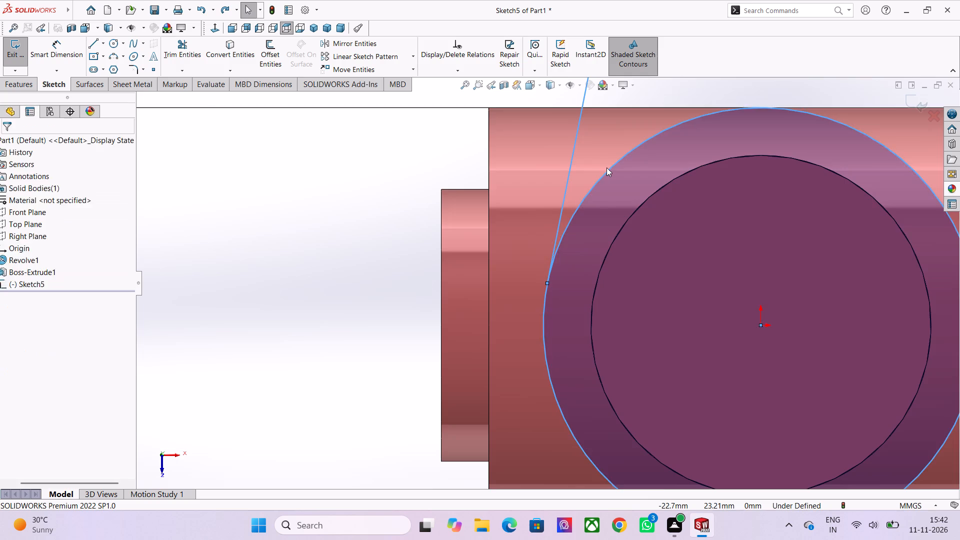
ctrl+scroll(606, 167, down, 4)
key(ctrl+z)
Sketch a slanted line about 117 mm long, running past the left sides of the 30 mm and 64 mm circles and extending beyond both.
scroll(602, 196, down, 2)
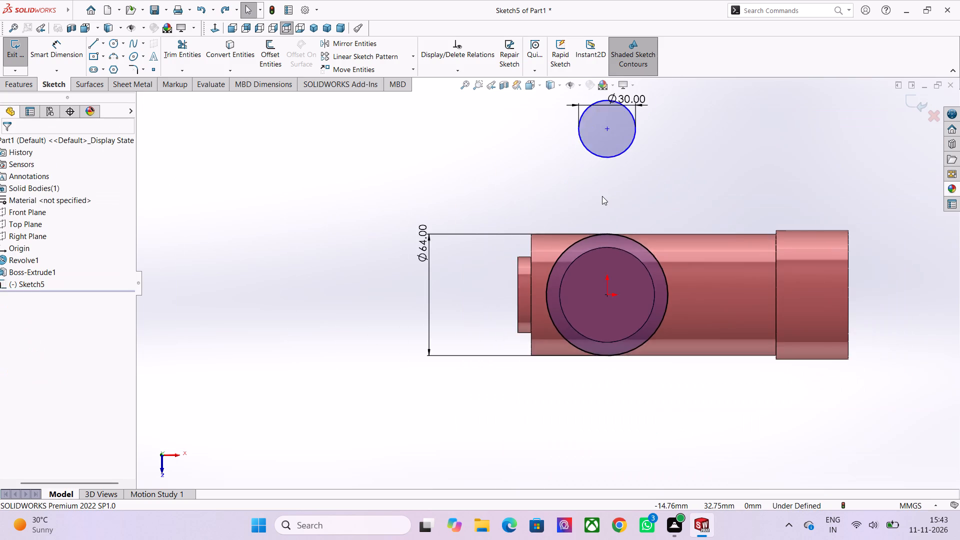
scroll(602, 196, down, 3)
click(92, 42)
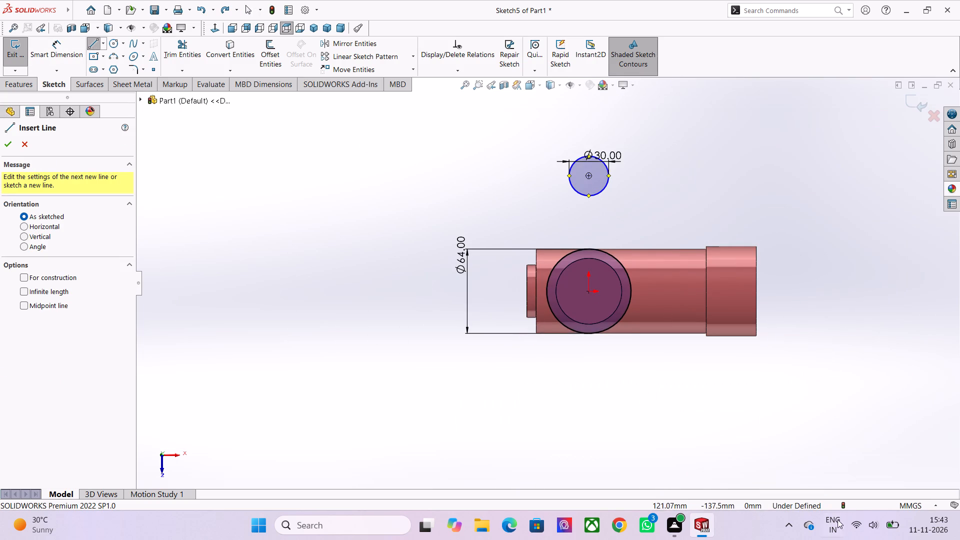
scroll(958, 468, up, 1)
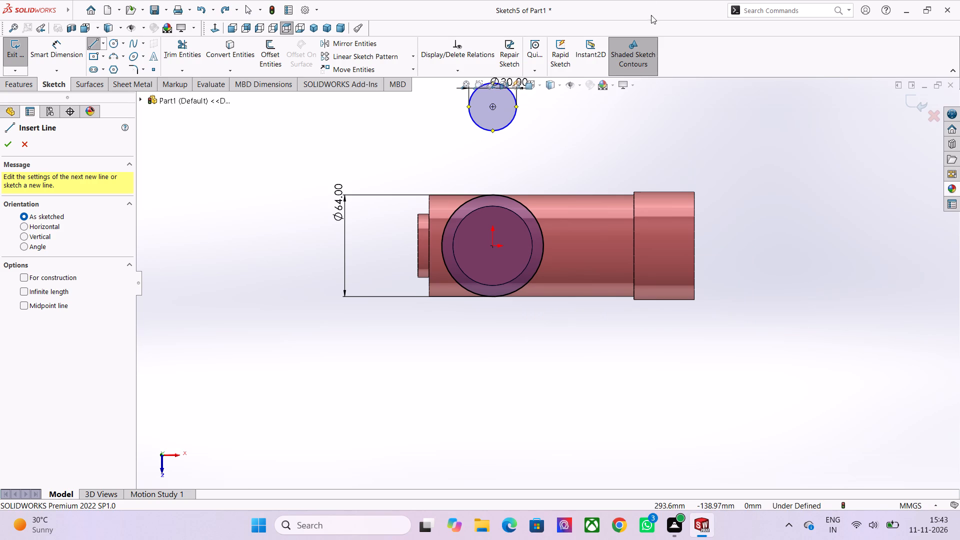
scroll(584, 171, down, 2)
scroll(518, 166, down, 1)
scroll(516, 166, up, 2)
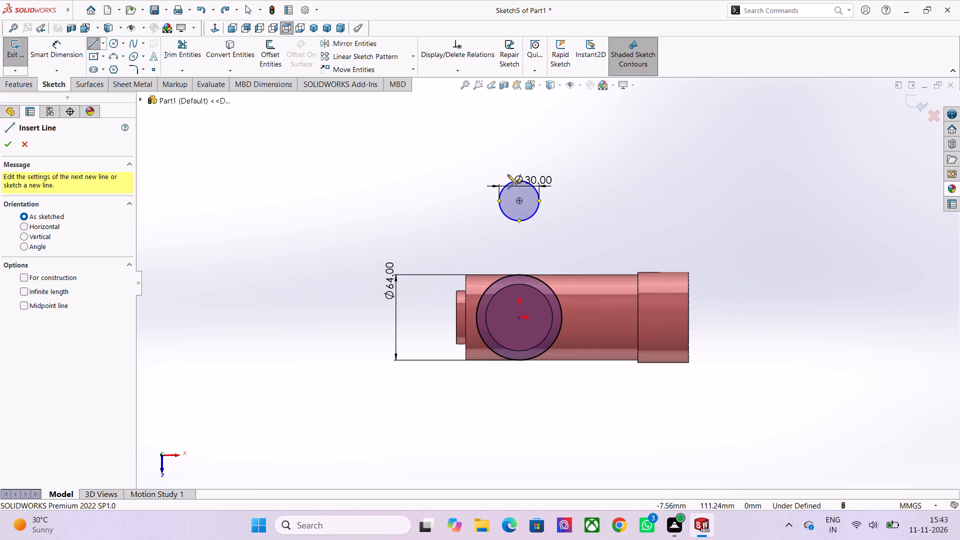
scroll(503, 191, up, 2)
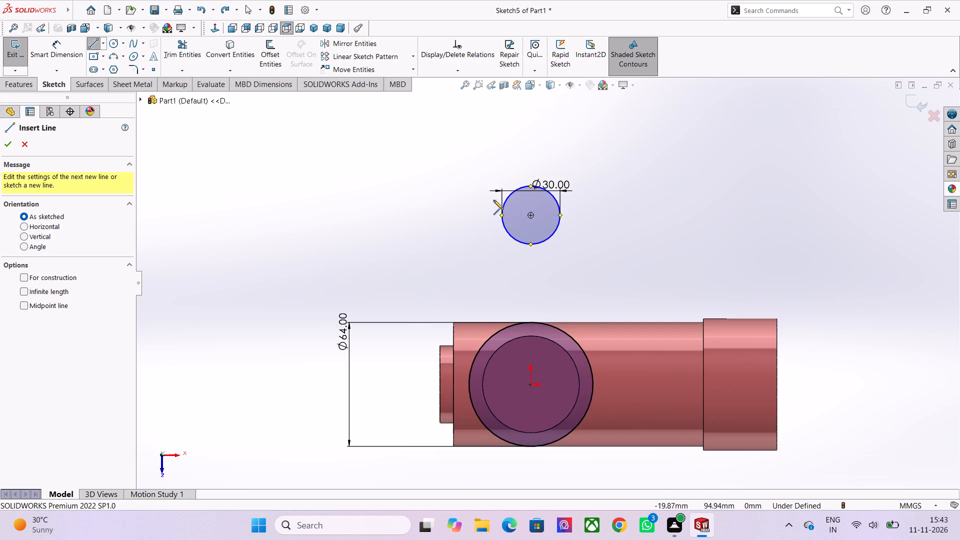
click(507, 176)
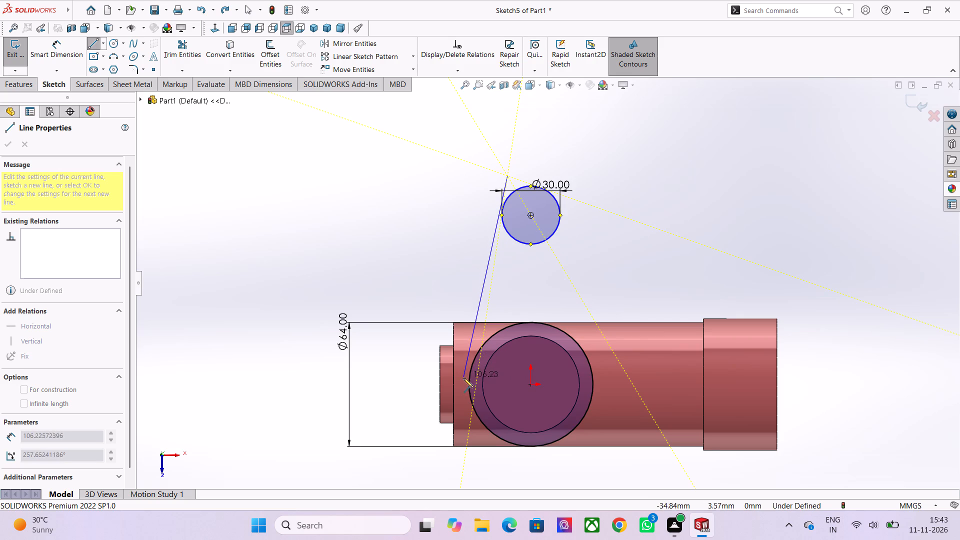
click(461, 398)
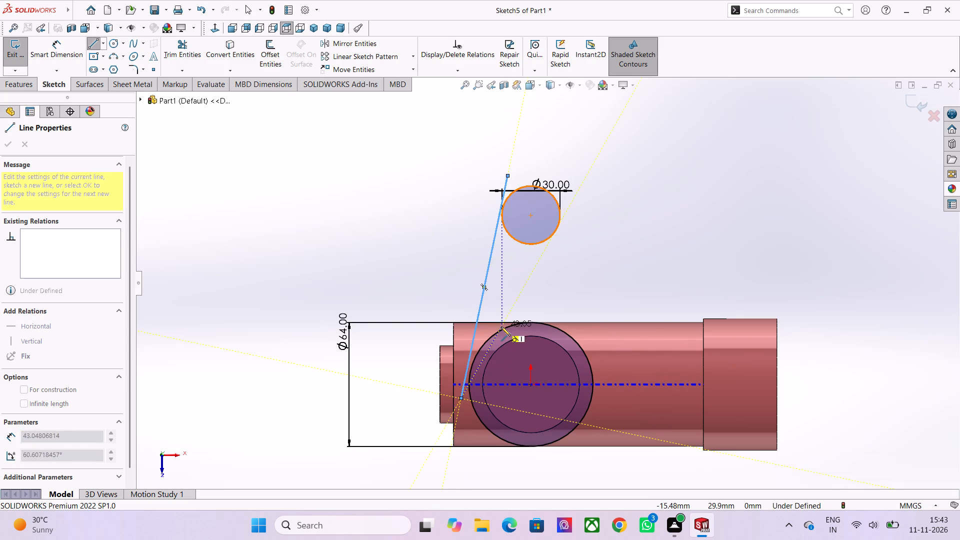
key(Escape)
key(Escape)
key(Escape)
Make the slanted line tangent to the 30 mm circle.
scroll(490, 202, up, 3)
scroll(532, 216, up, 3)
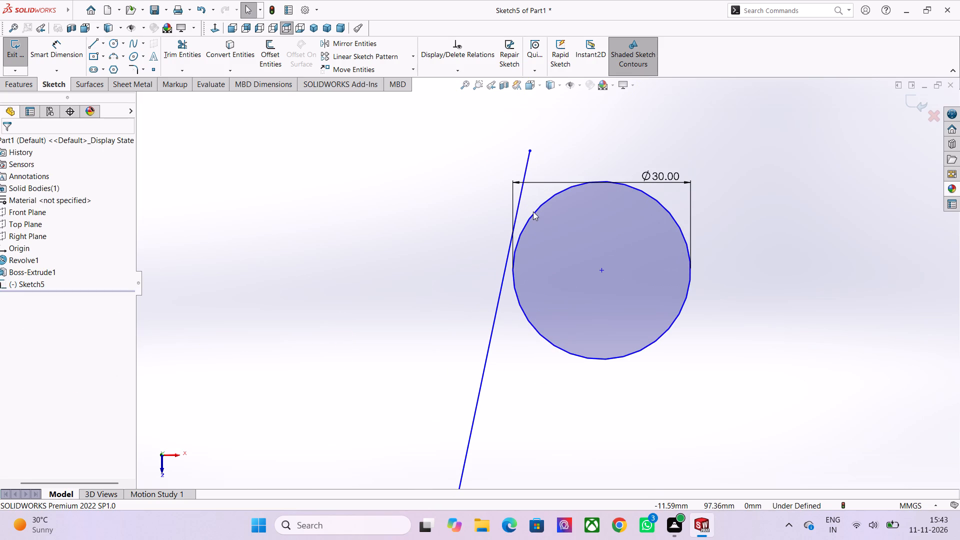
ctrl+click(521, 201)
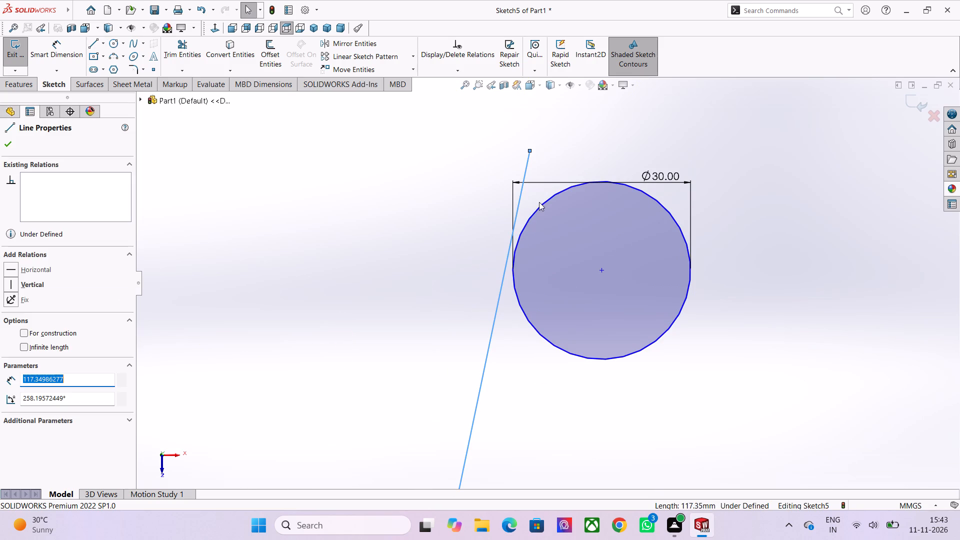
ctrl+click(540, 208)
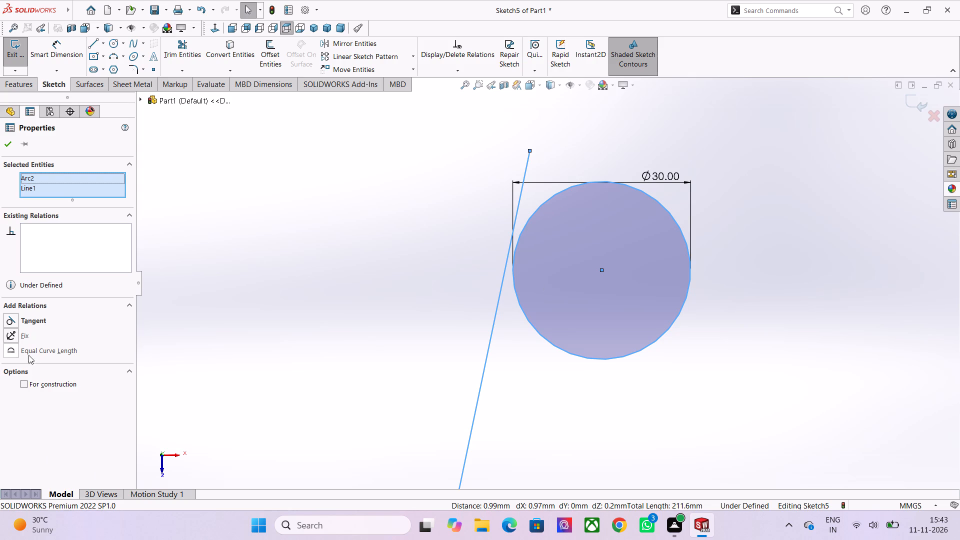
click(12, 324)
Make the slanted line tangent to the 64 mm circle at the origin.
scroll(363, 326, down, 2)
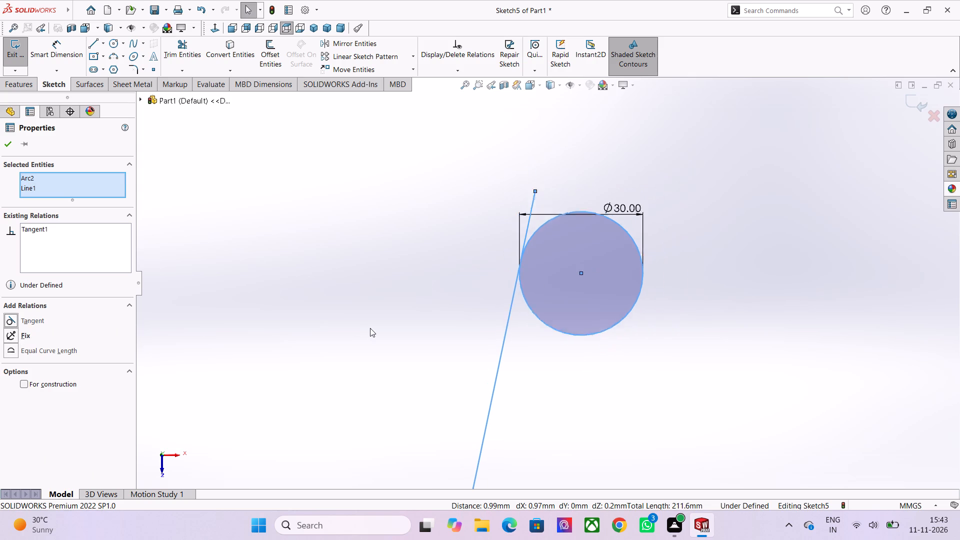
scroll(370, 328, down, 3)
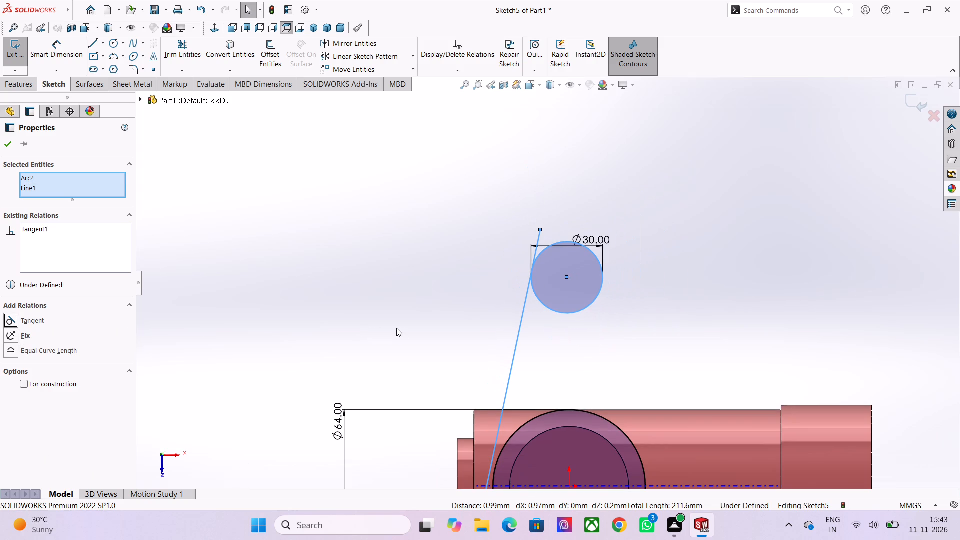
scroll(563, 270, down, 1)
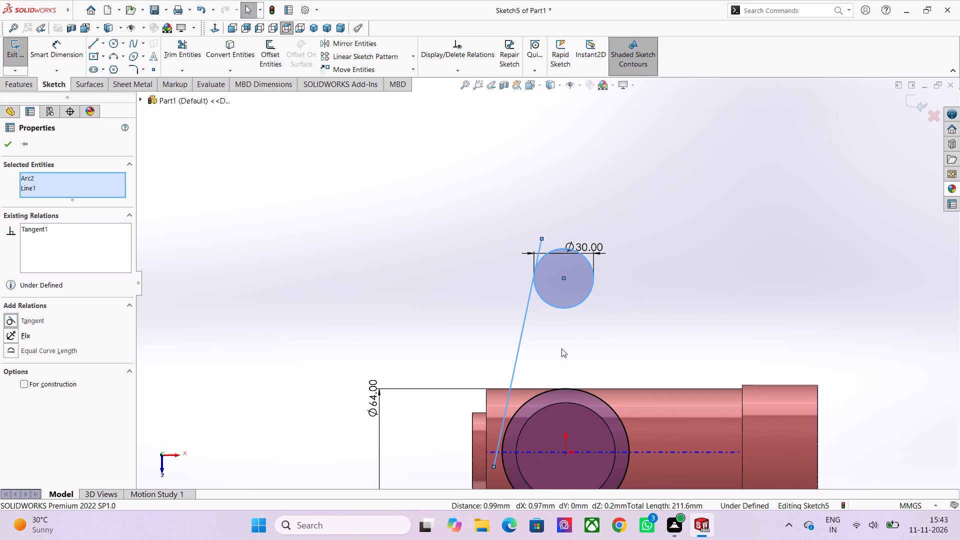
scroll(559, 351, down, 2)
scroll(538, 412, down, 1)
scroll(535, 418, up, 3)
scroll(523, 353, up, 3)
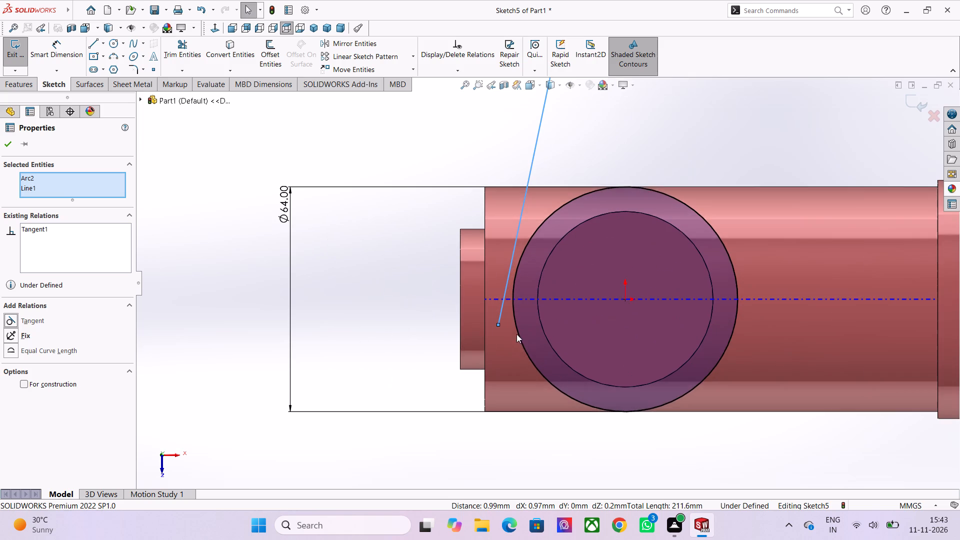
key(ctrl+Escape)
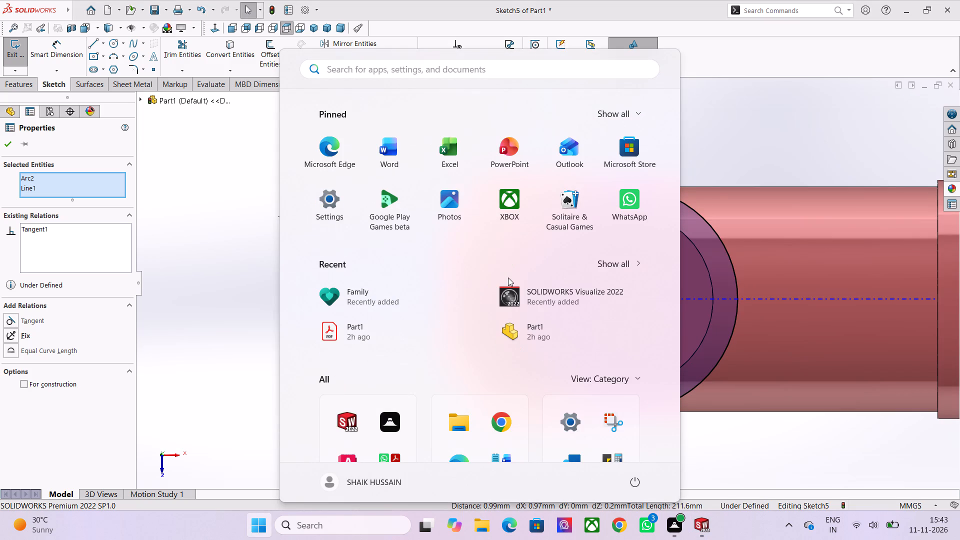
key(Escape)
key(Escape)
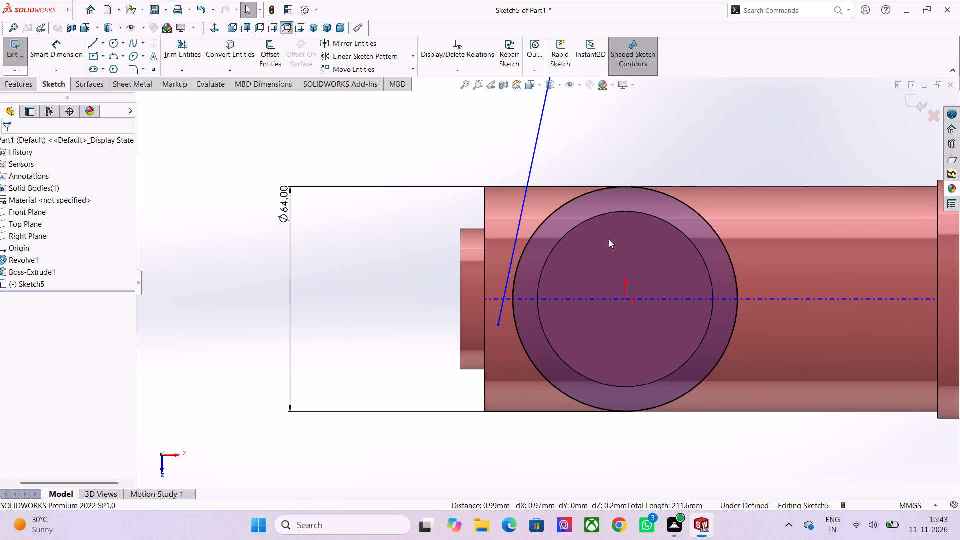
ctrl+click(522, 205)
ctrl+click(535, 230)
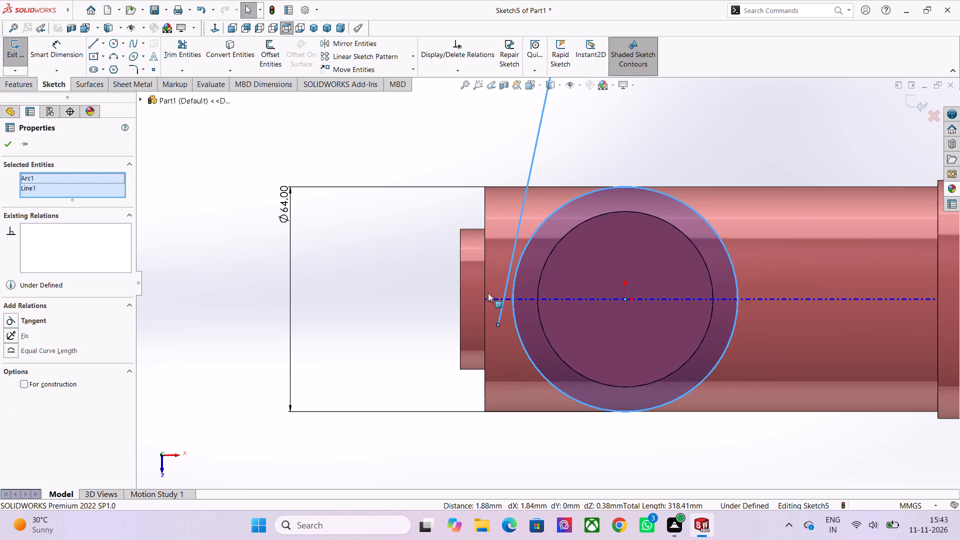
click(37, 322)
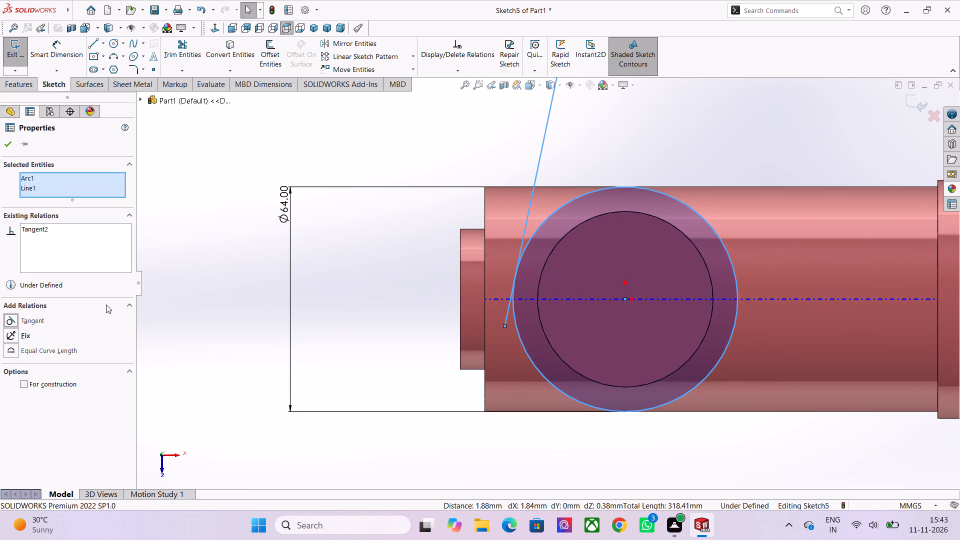
click(7, 147)
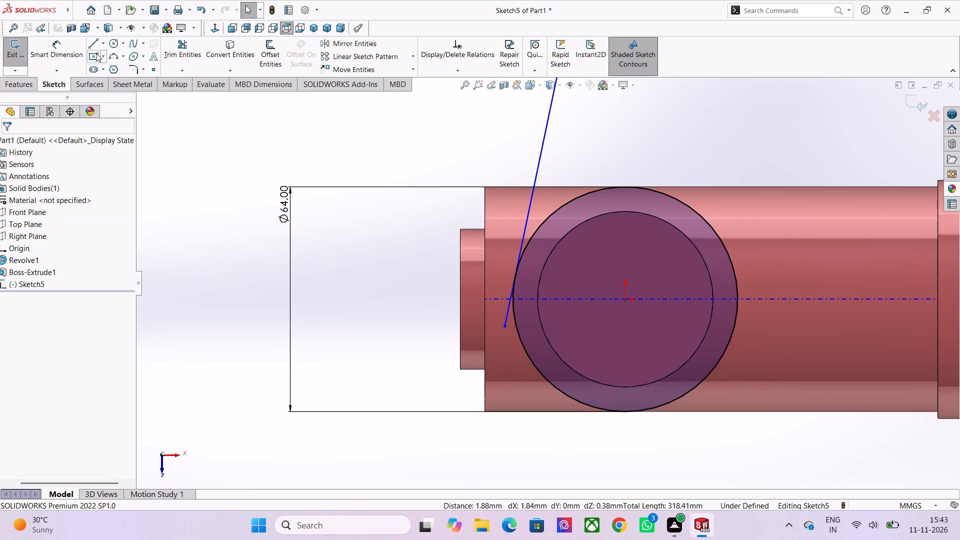
Trim the slanted line's overhanging ends beyond the 30 mm and 64 mm circles, keeping the trimmed pieces as construction geometry.
scroll(95, 60, up, 1)
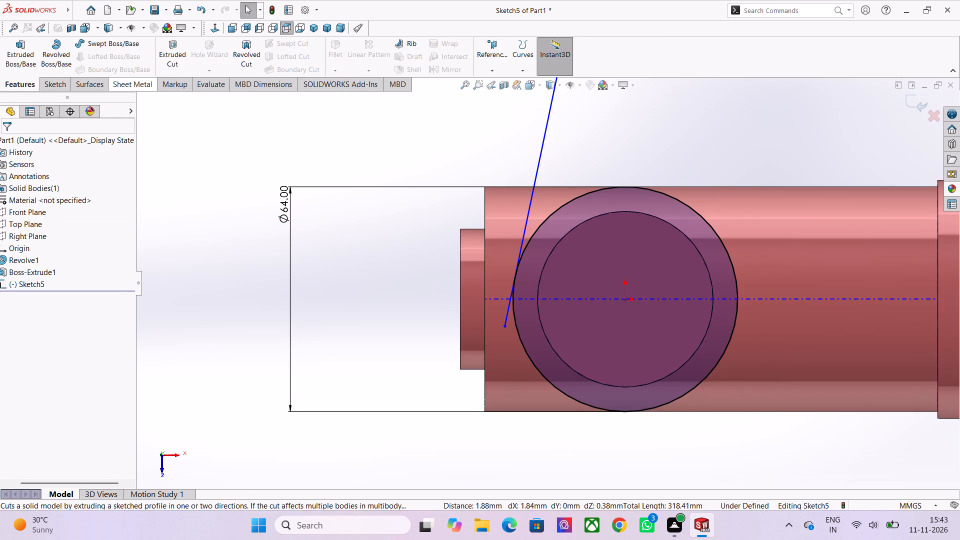
click(56, 88)
click(183, 45)
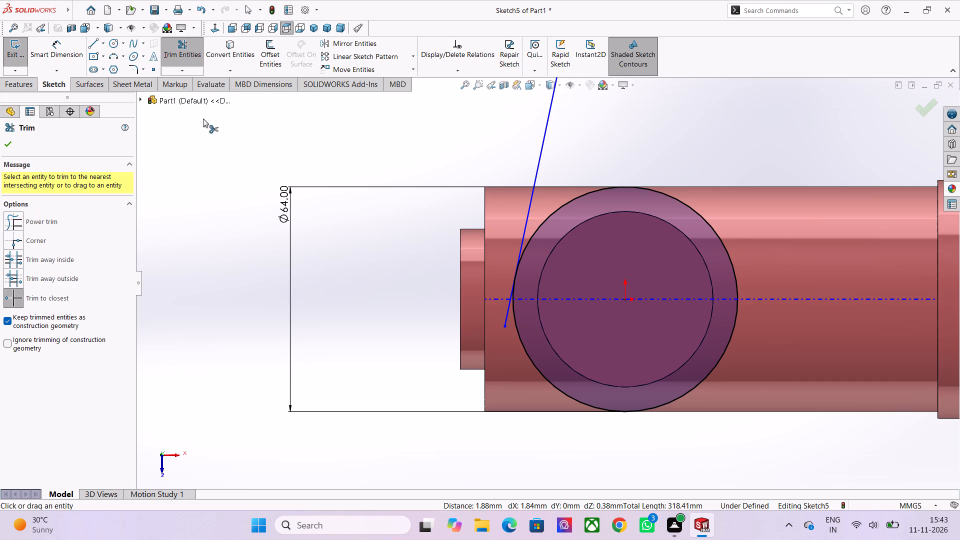
scroll(361, 176, down, 1)
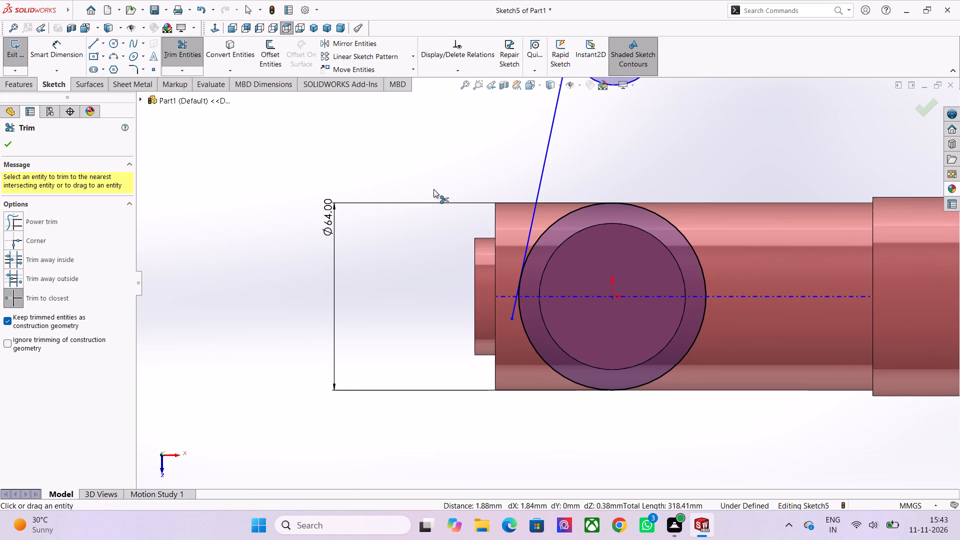
scroll(485, 165, down, 4)
scroll(548, 156, up, 3)
scroll(645, 169, up, 3)
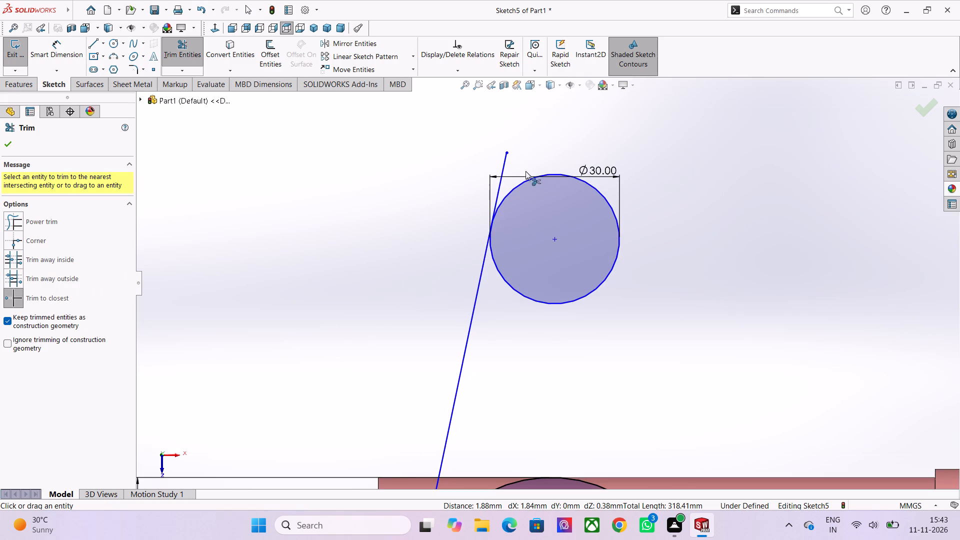
click(519, 166)
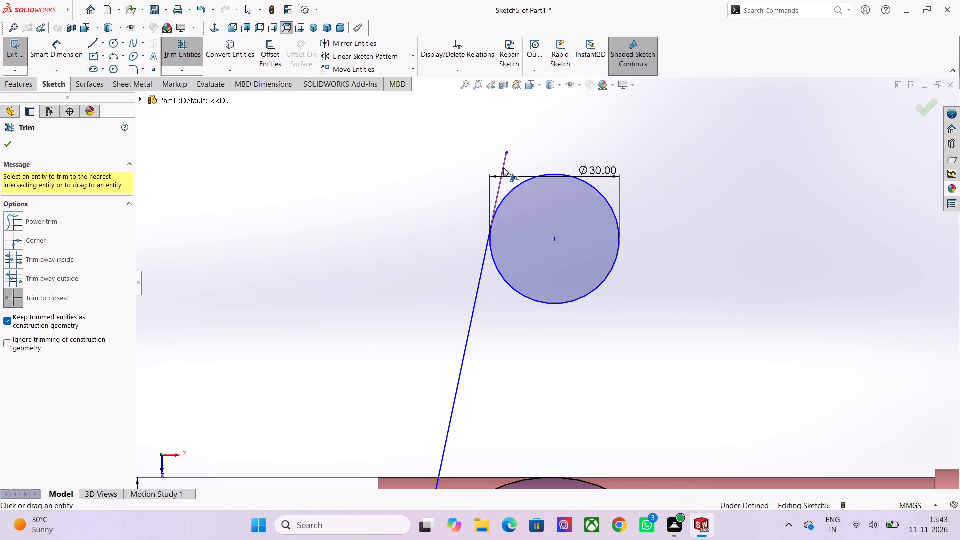
click(503, 167)
scroll(511, 233, down, 3)
scroll(516, 288, down, 3)
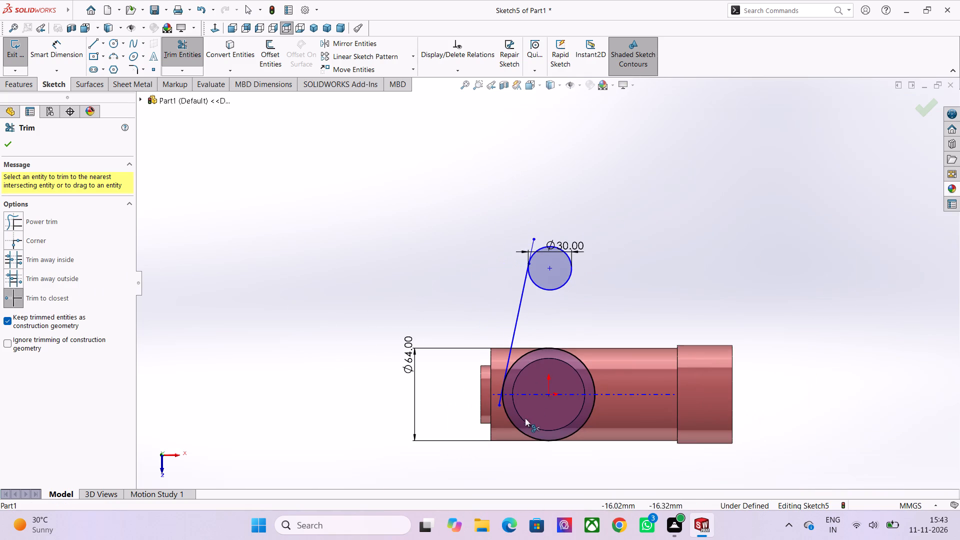
scroll(521, 415, up, 3)
scroll(494, 377, up, 3)
click(500, 349)
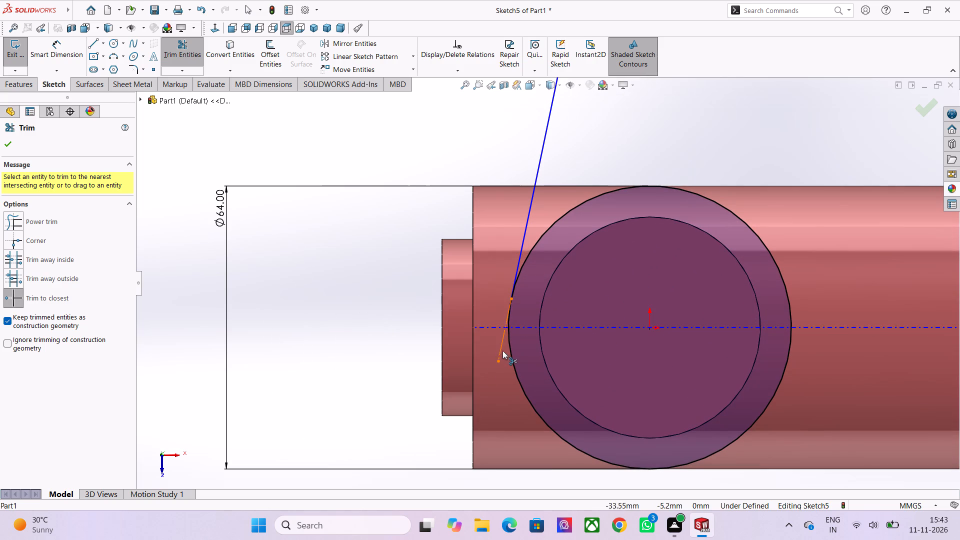
Examine closely where the trimmed slanted line meets the 64 mm circle, and finish trimming.
scroll(517, 315, up, 8)
scroll(524, 260, up, 4)
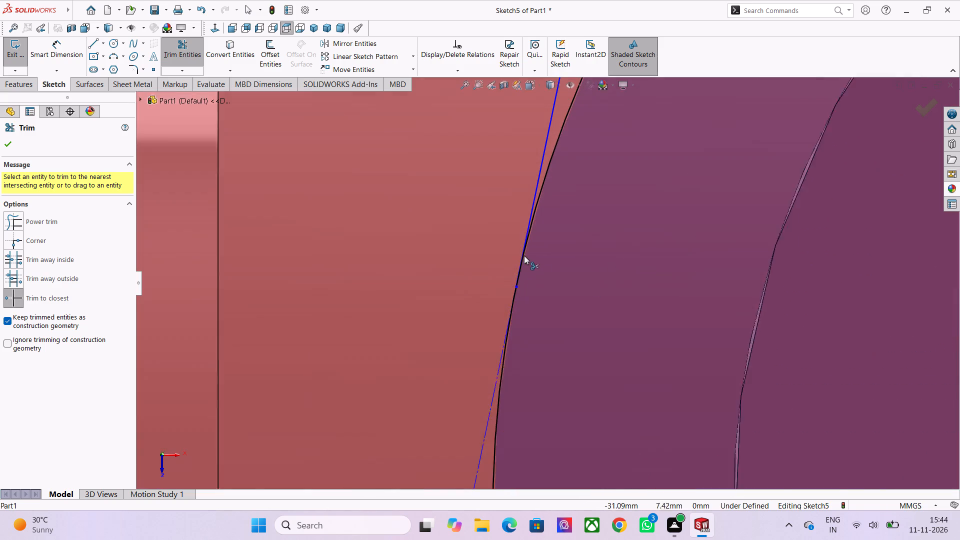
scroll(524, 255, up, 5)
scroll(544, 331, up, 4)
scroll(520, 397, up, 5)
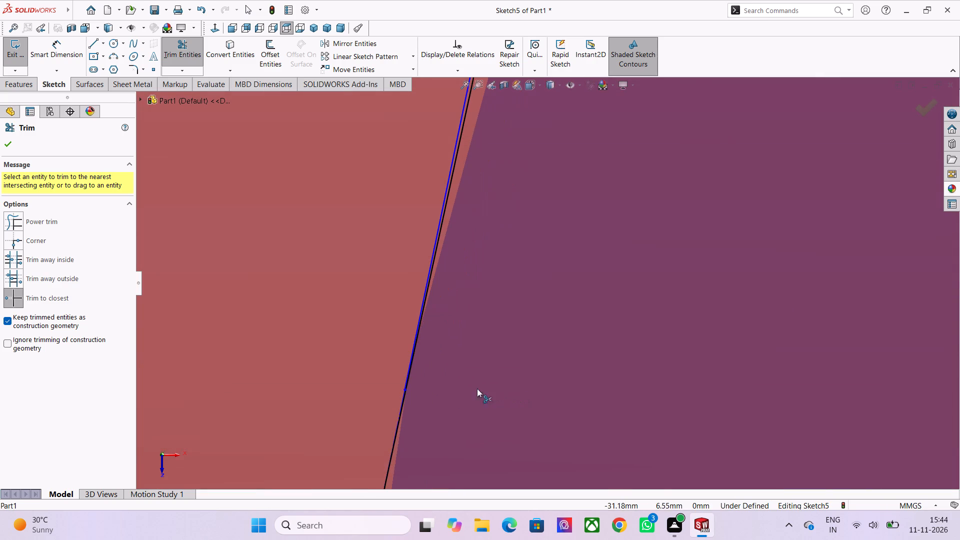
scroll(439, 386, up, 4)
scroll(433, 377, down, 6)
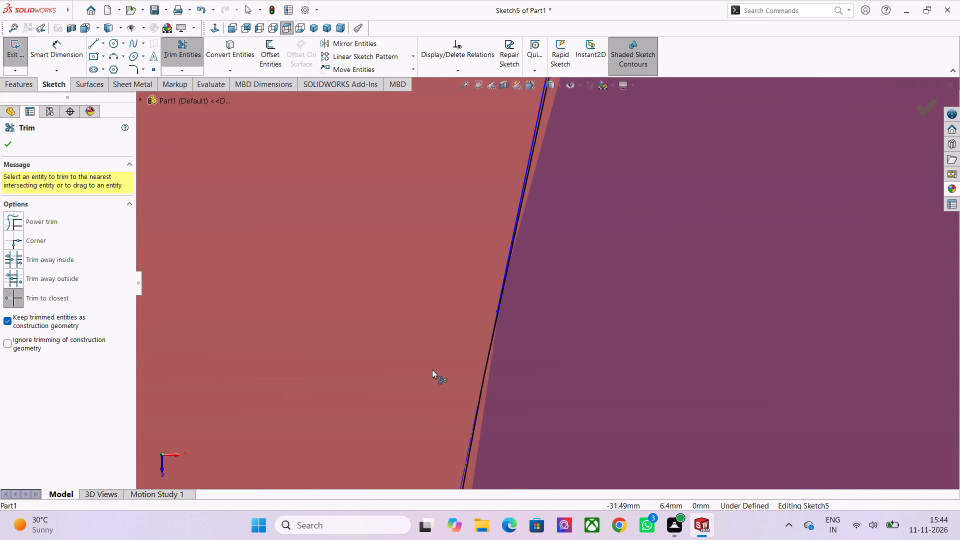
scroll(432, 369, down, 9)
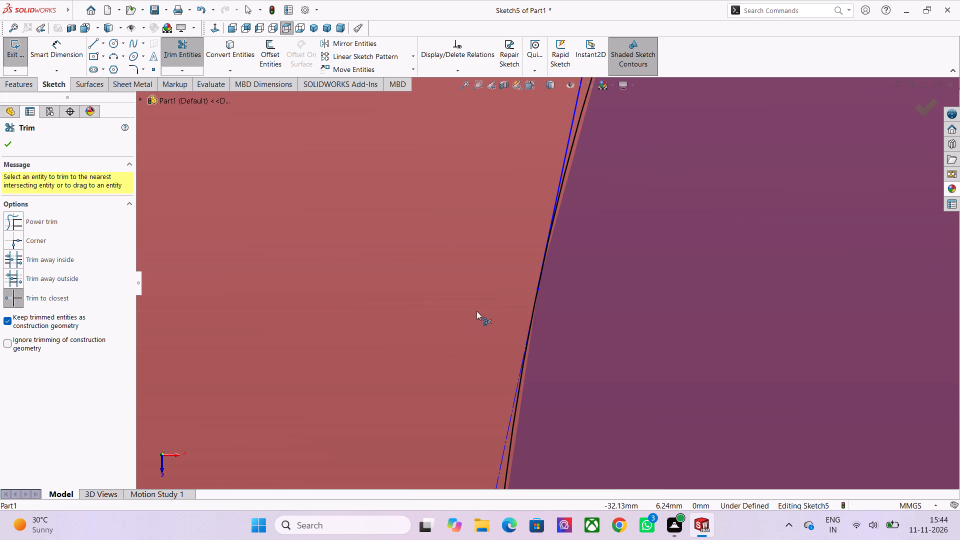
scroll(477, 310, down, 10)
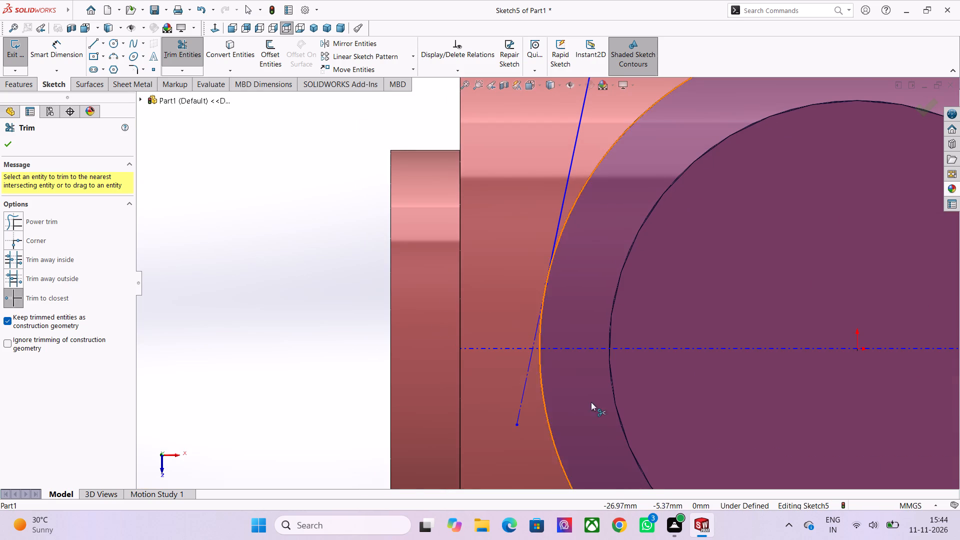
scroll(592, 402, down, 5)
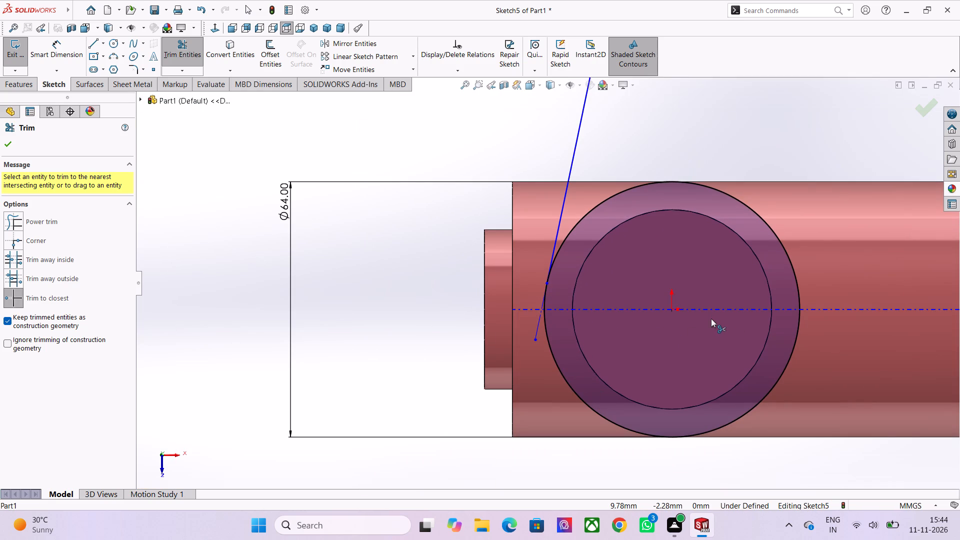
scroll(716, 276, down, 3)
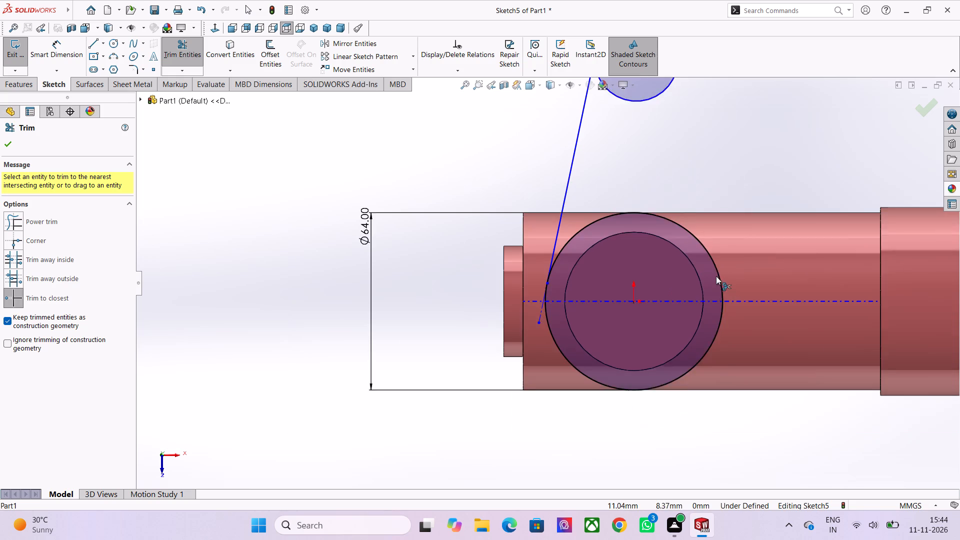
click(6, 148)
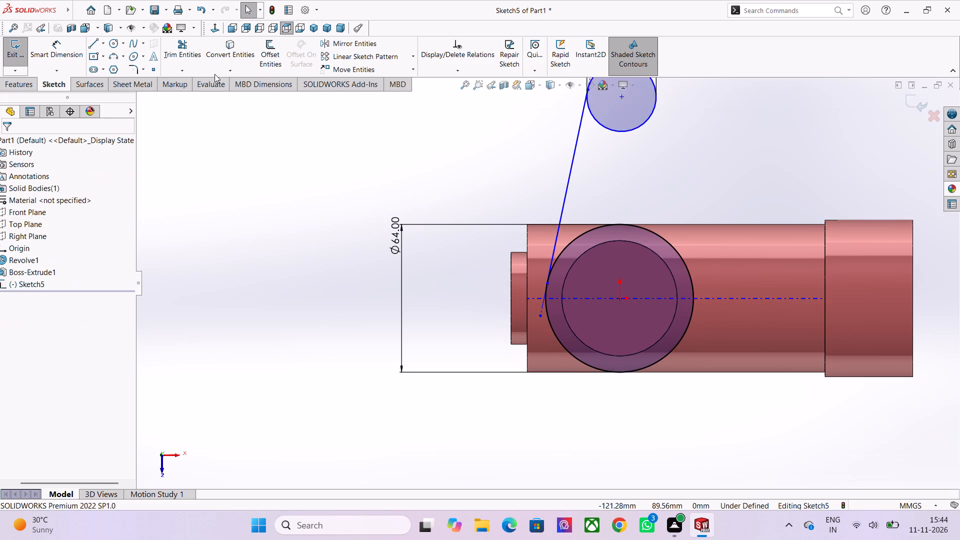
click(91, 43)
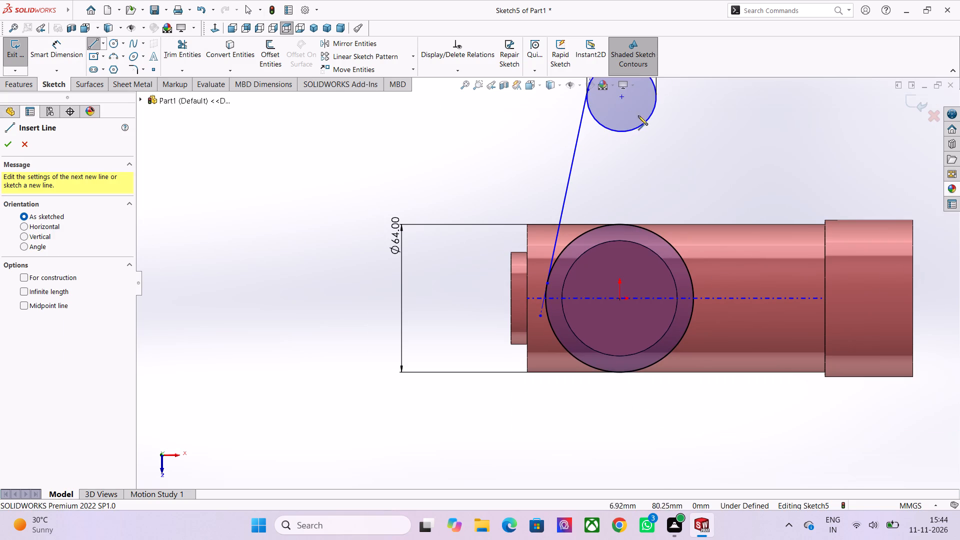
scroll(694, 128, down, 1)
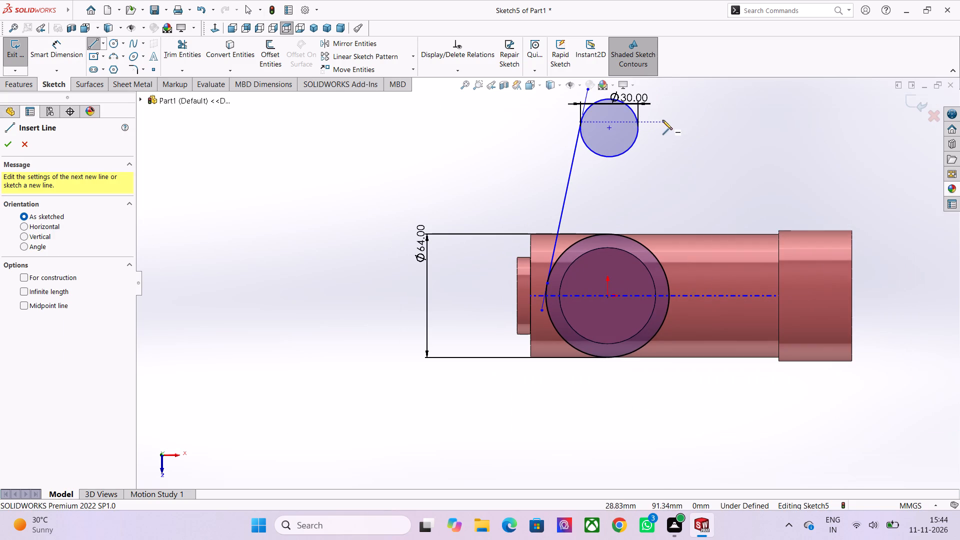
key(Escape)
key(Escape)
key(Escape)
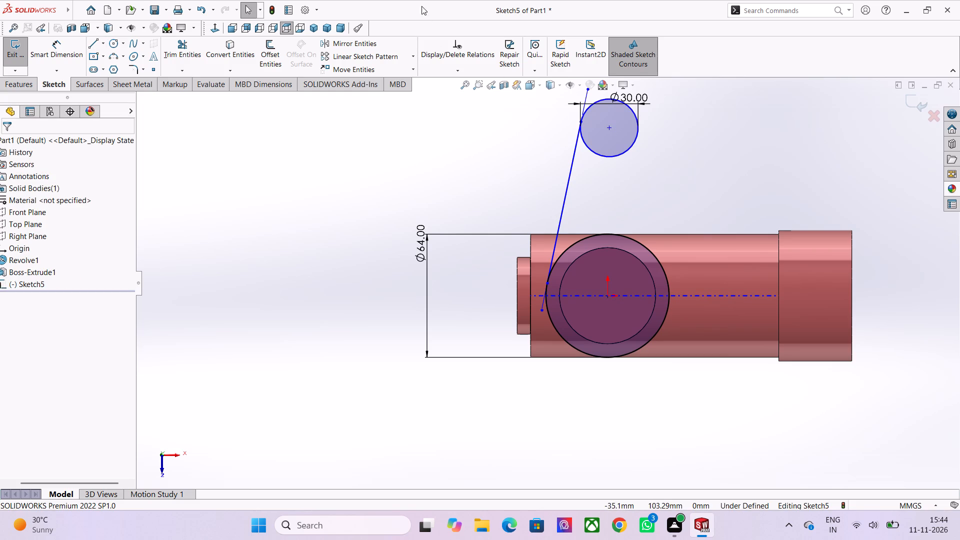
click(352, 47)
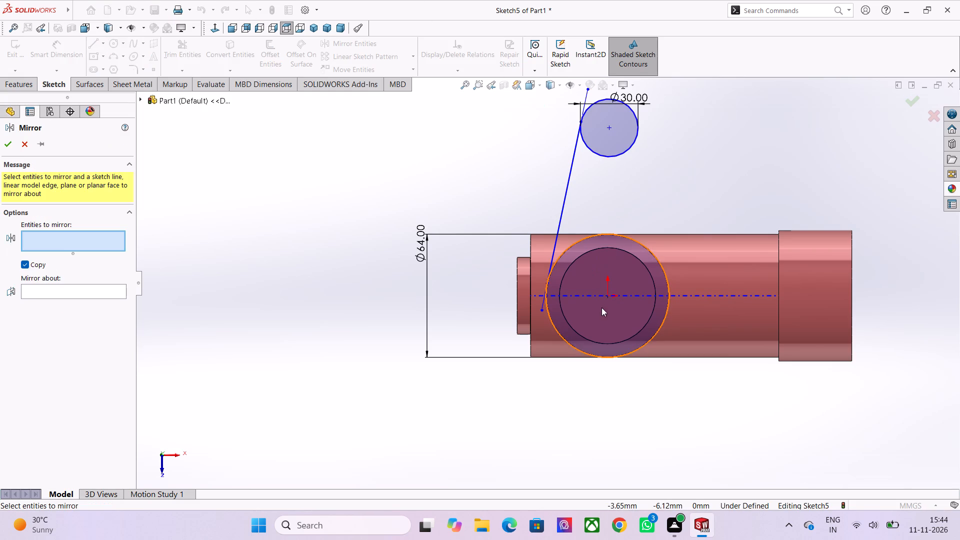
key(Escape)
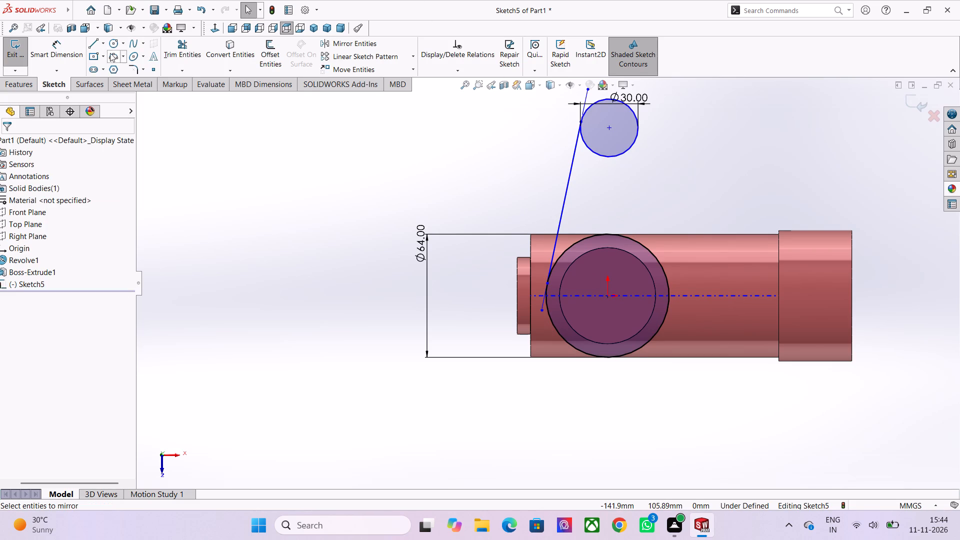
Sketch a vertical centerline about 70 mm long from below the 30 mm circle down through the 64 mm circle.
click(103, 45)
click(115, 70)
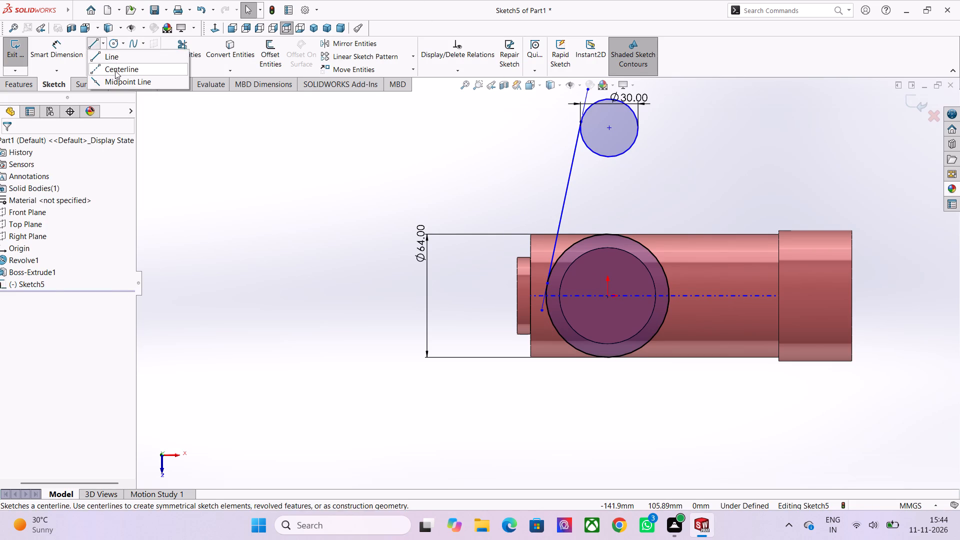
click(609, 194)
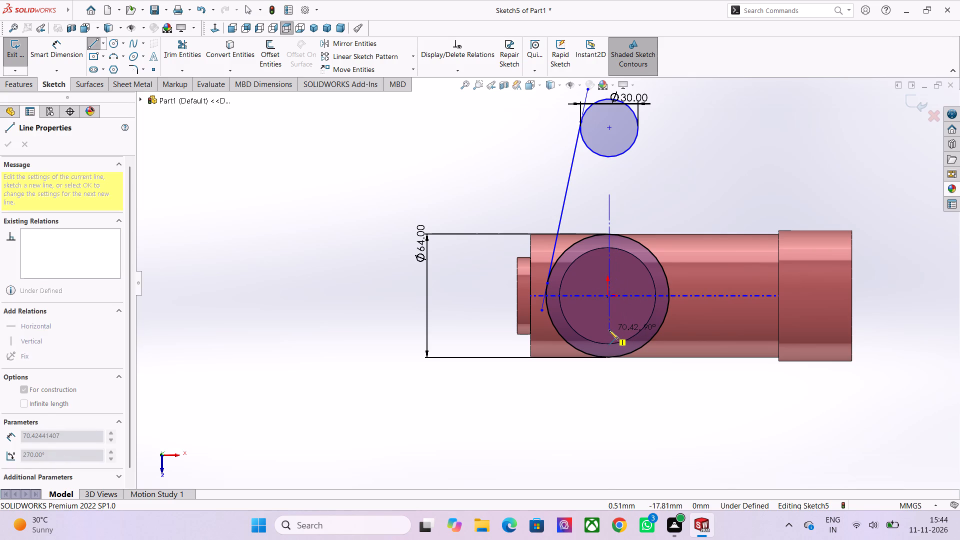
click(609, 330)
key(Escape)
scroll(617, 284, up, 3)
key(Escape)
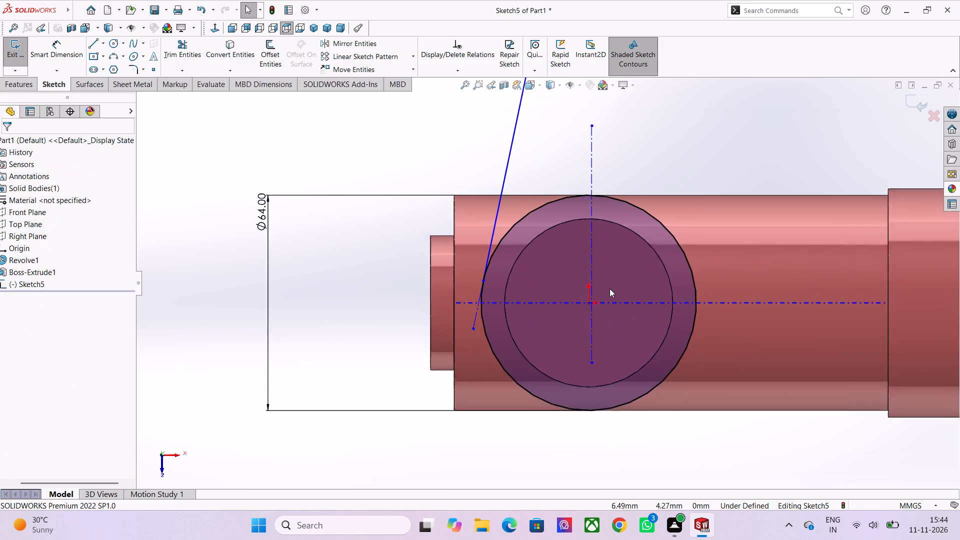
Make the vertical centerline coincident with the origin point at the 64 mm circle's centre.
scroll(609, 288, up, 1)
scroll(604, 288, down, 3)
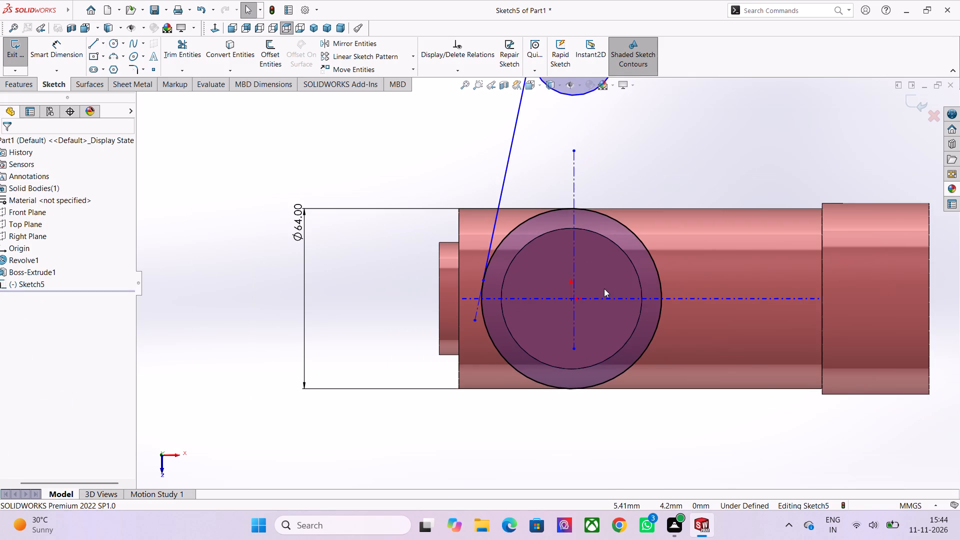
scroll(608, 279, down, 1)
scroll(596, 281, up, 2)
scroll(586, 260, down, 3)
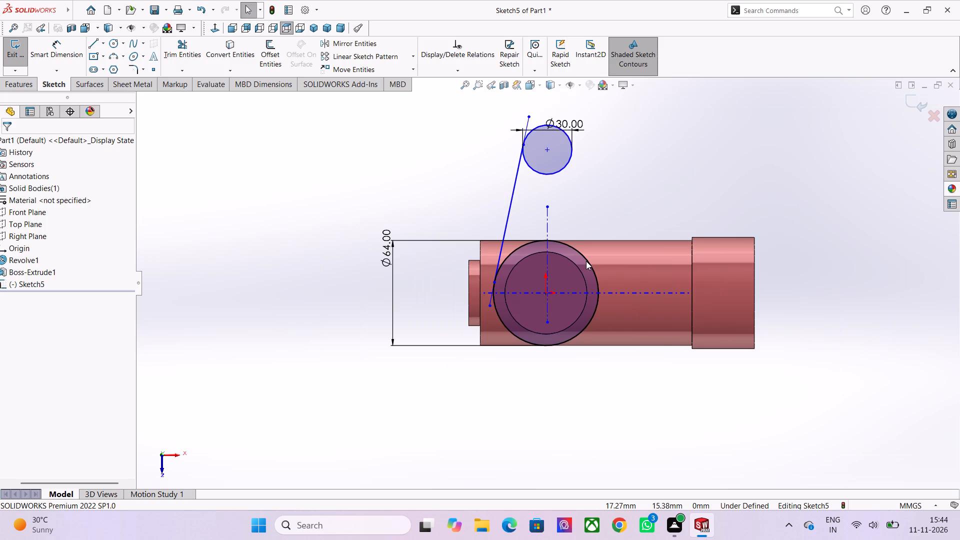
scroll(586, 258, up, 2)
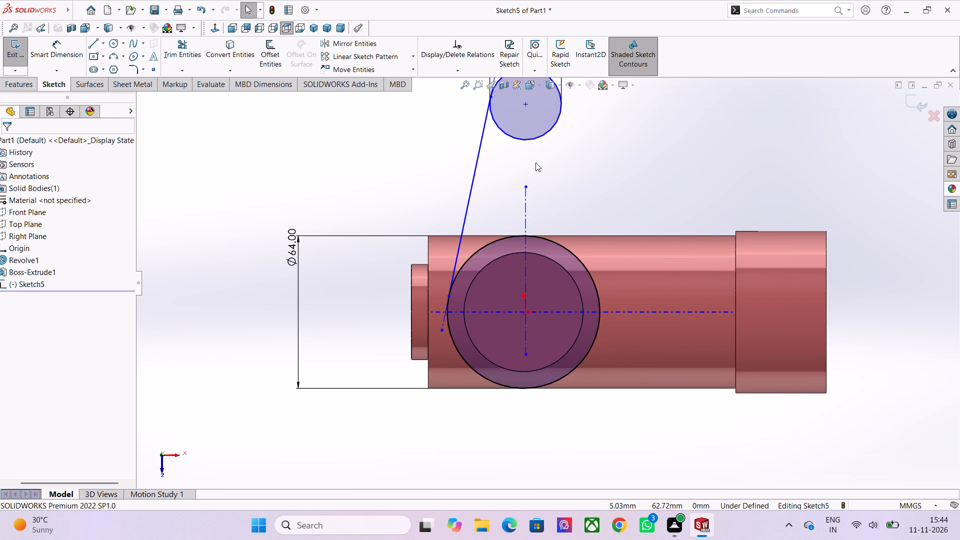
ctrl+click(525, 211)
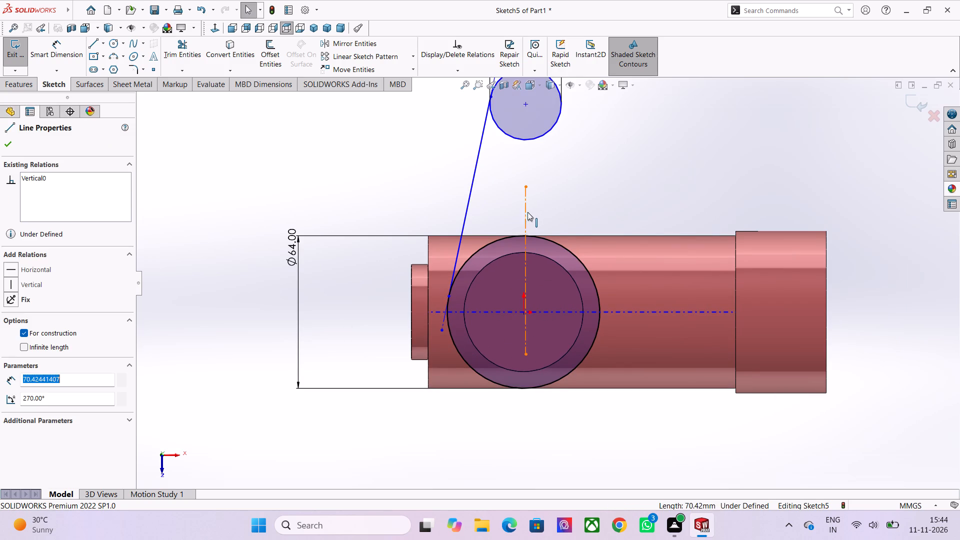
ctrl+scroll(529, 313, up, 8)
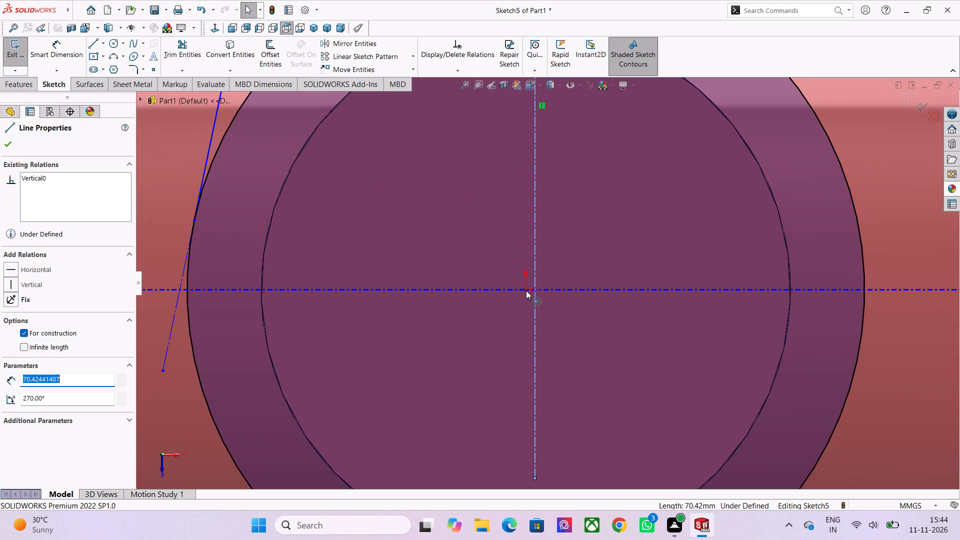
ctrl+click(526, 290)
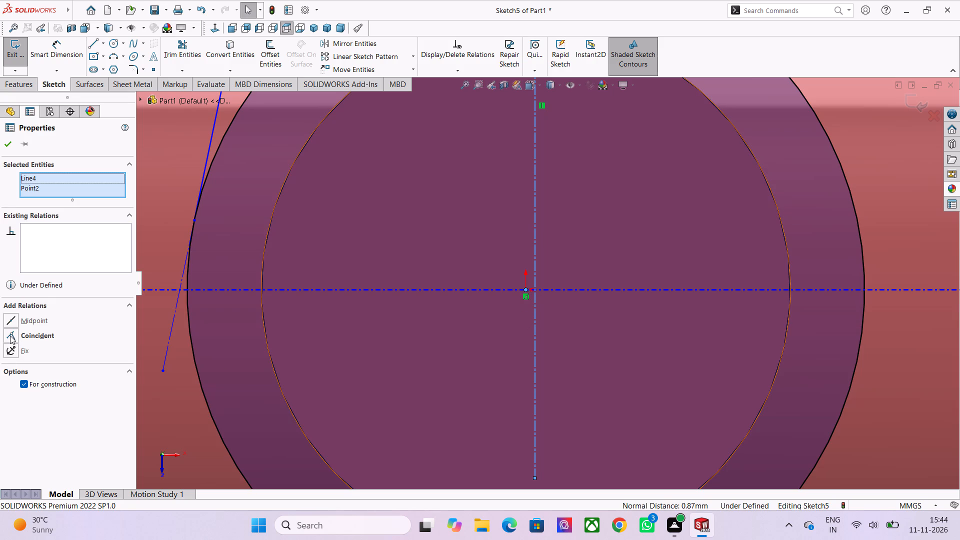
click(9, 335)
scroll(300, 295, down, 11)
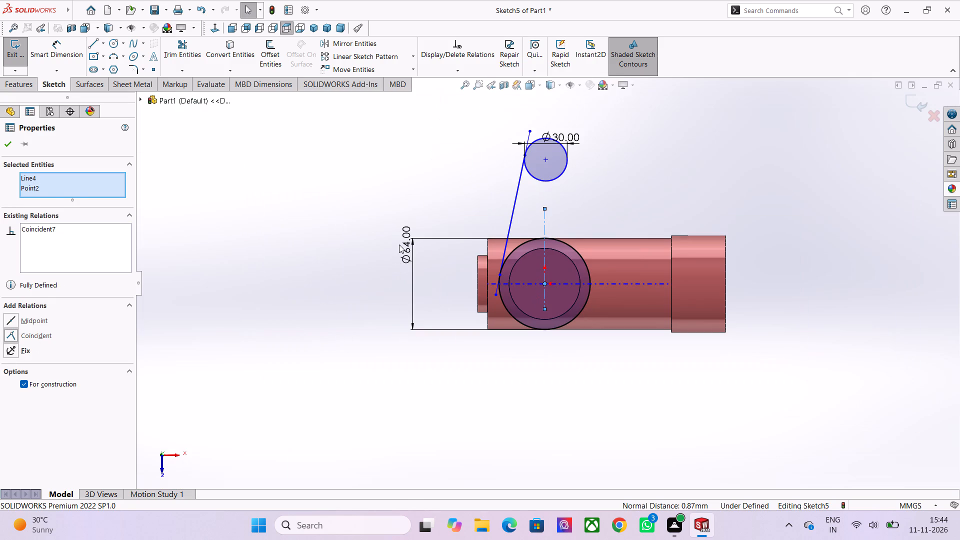
click(416, 196)
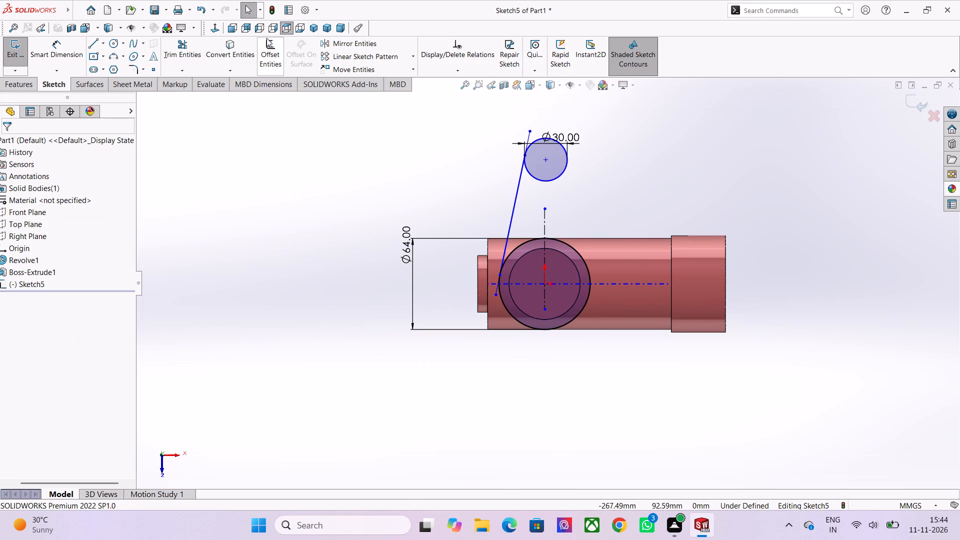
Mirror the slanted line between the 30 mm and 64 mm circles about the vertical centerline, keeping the original.
click(340, 42)
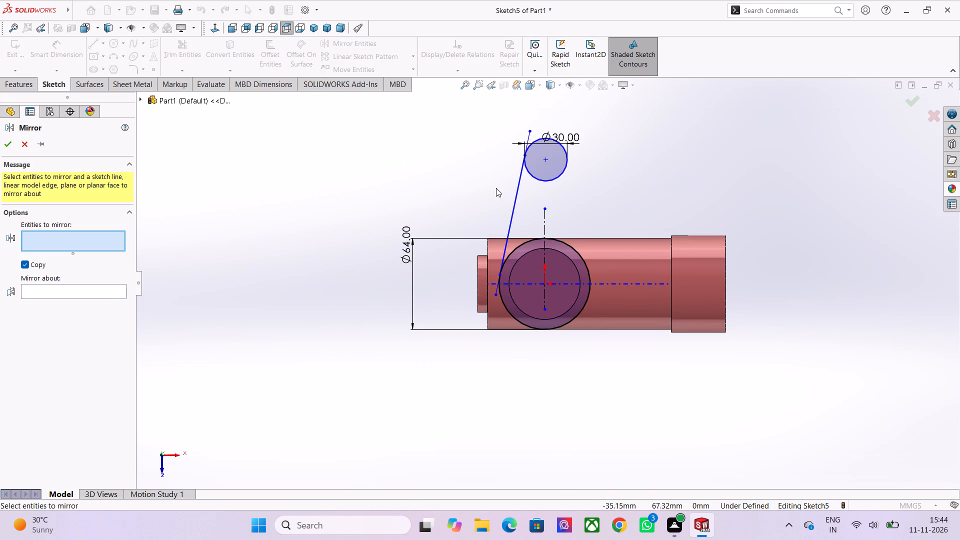
click(512, 212)
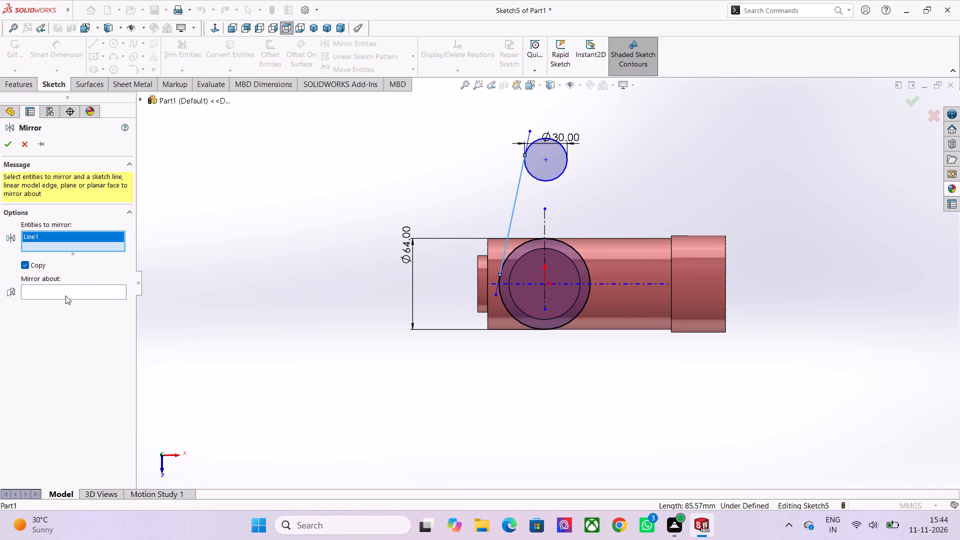
click(65, 295)
click(59, 297)
click(66, 288)
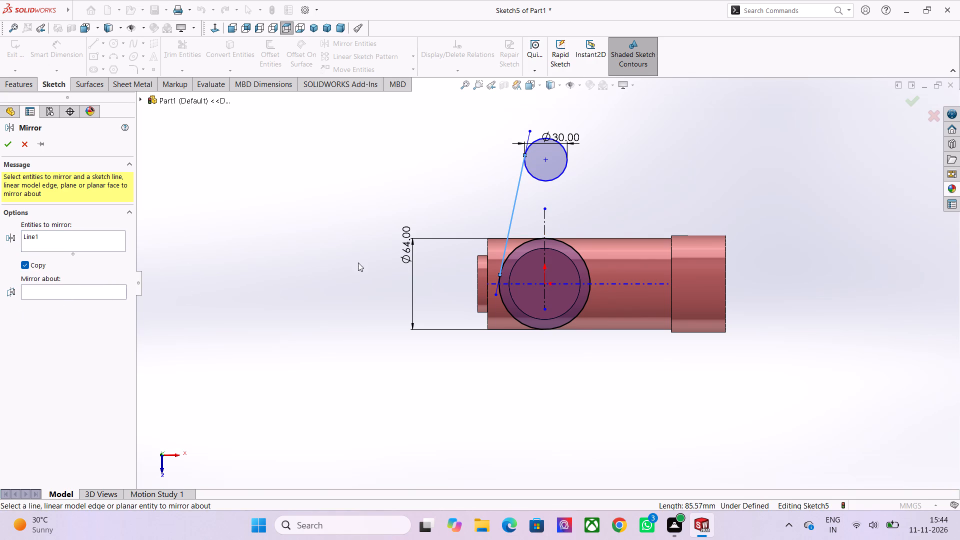
click(543, 221)
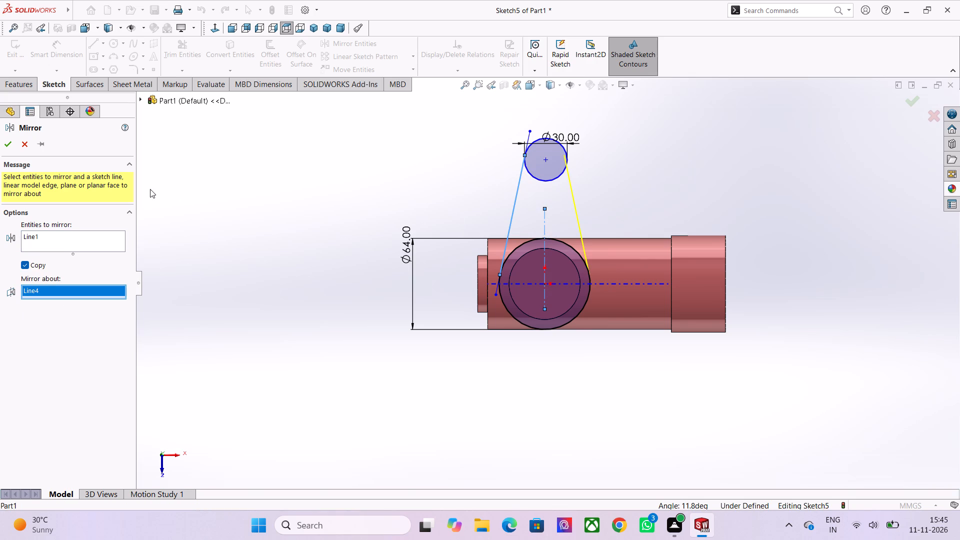
scroll(575, 160, up, 6)
scroll(539, 210, up, 4)
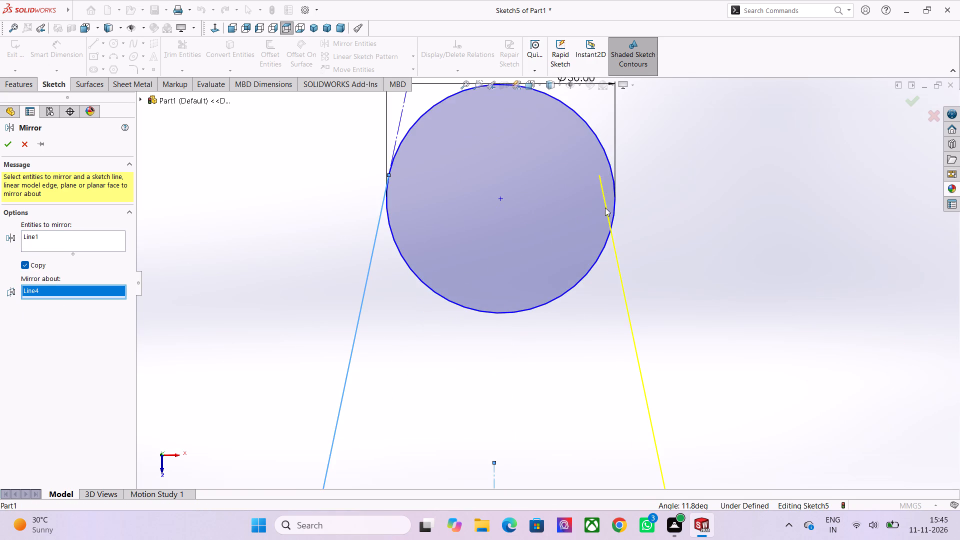
scroll(609, 206, up, 4)
scroll(613, 205, down, 3)
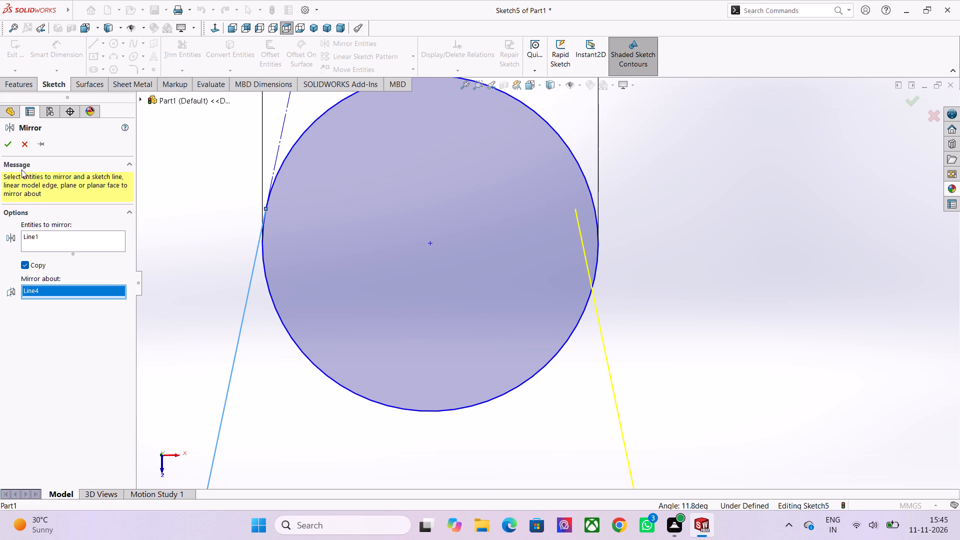
click(8, 146)
Trim the mirrored line's end inside the 30 mm circle, keeping the trimmed piece as construction geometry.
scroll(656, 303, down, 1)
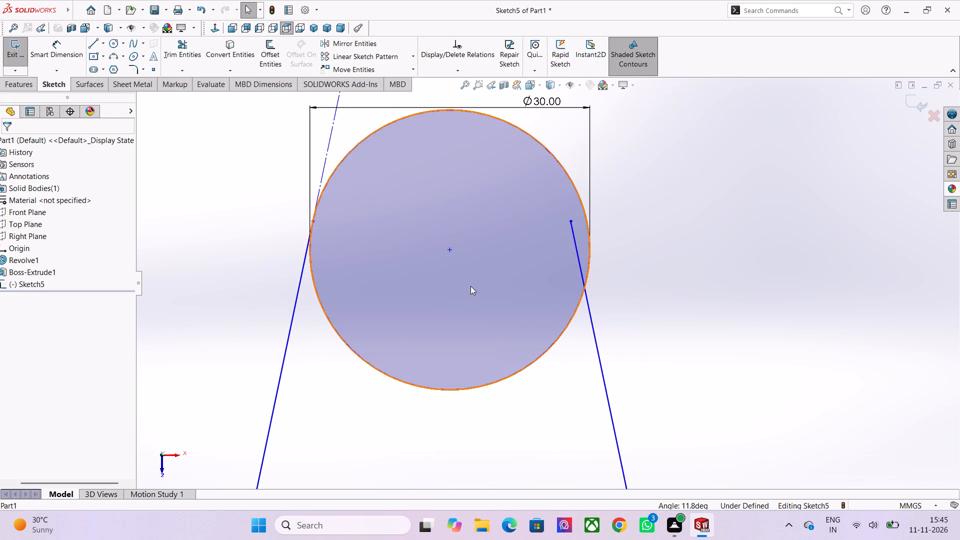
scroll(516, 243, down, 8)
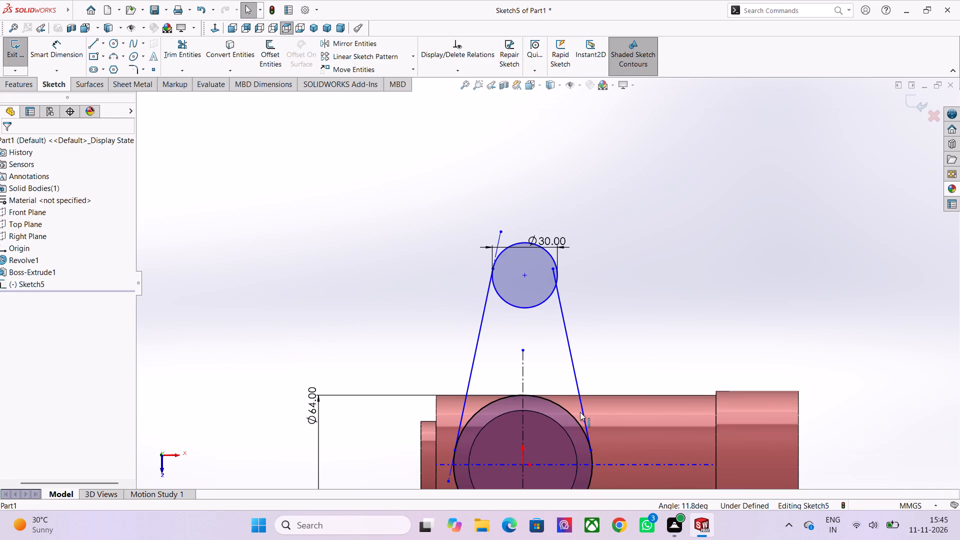
scroll(584, 431, up, 8)
scroll(571, 382, up, 4)
scroll(566, 360, down, 6)
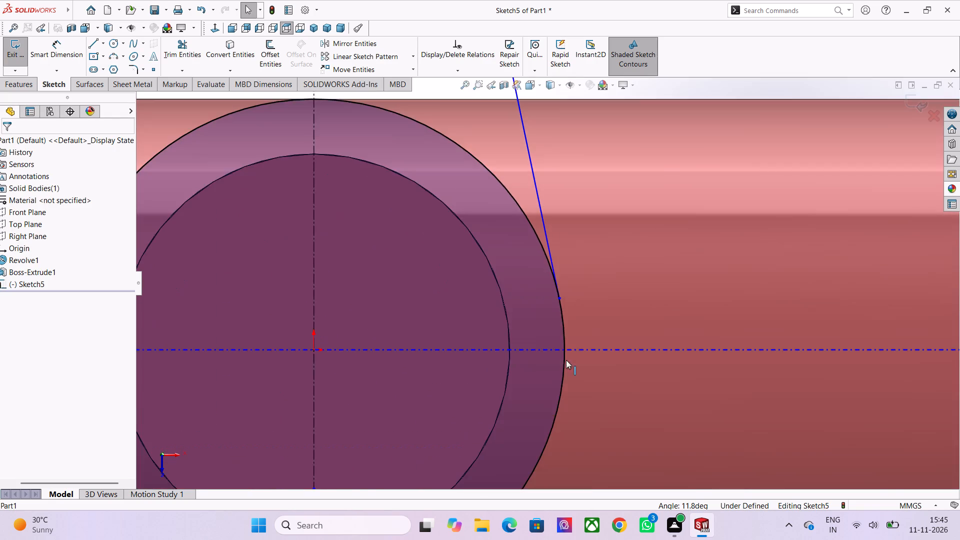
scroll(566, 360, down, 5)
scroll(479, 139, up, 3)
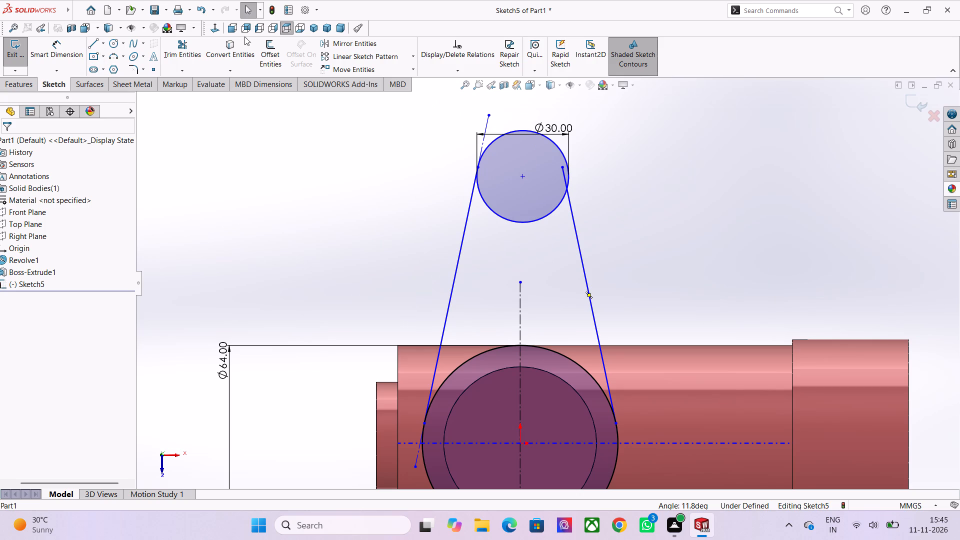
click(182, 45)
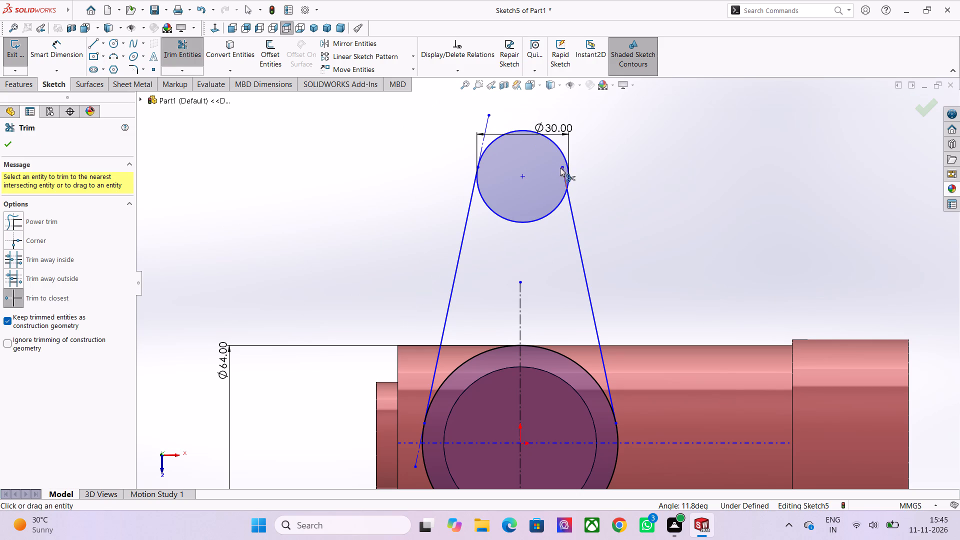
click(563, 172)
scroll(579, 199, down, 5)
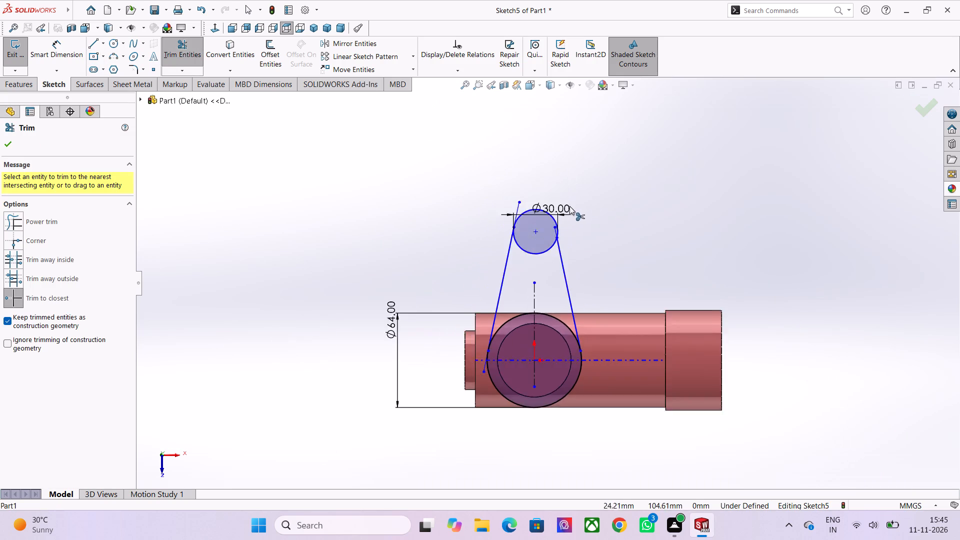
scroll(562, 207, up, 4)
scroll(506, 320, up, 4)
scroll(483, 257, up, 5)
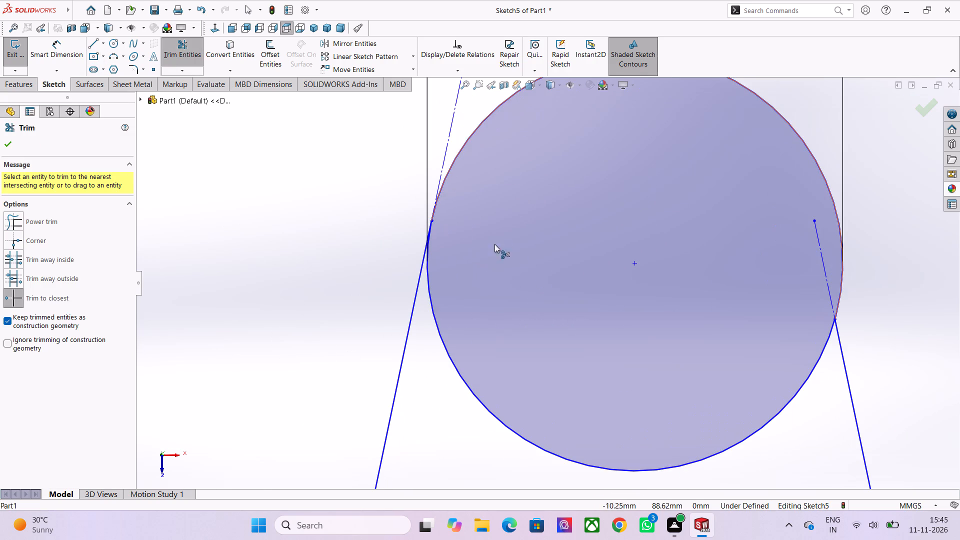
scroll(836, 326, down, 2)
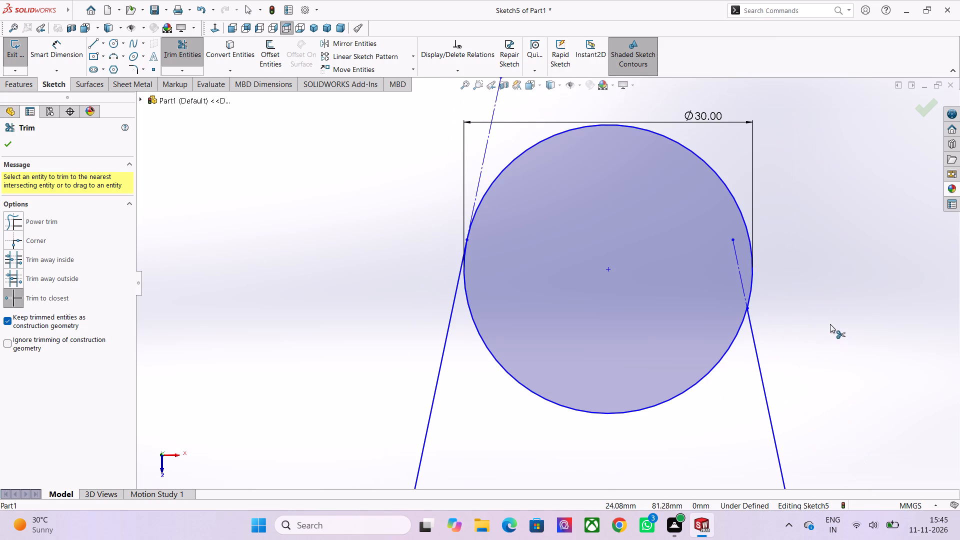
key(Escape)
key(Escape)
Delete the mirrored slanted line running between the 30 mm circle and the 64 mm circle.
scroll(834, 327, down, 8)
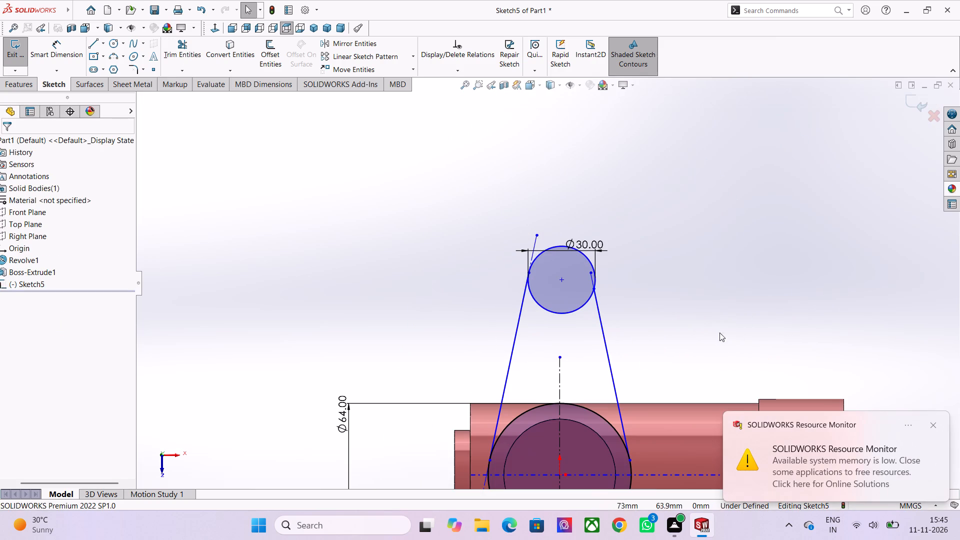
drag(701, 338, 595, 387)
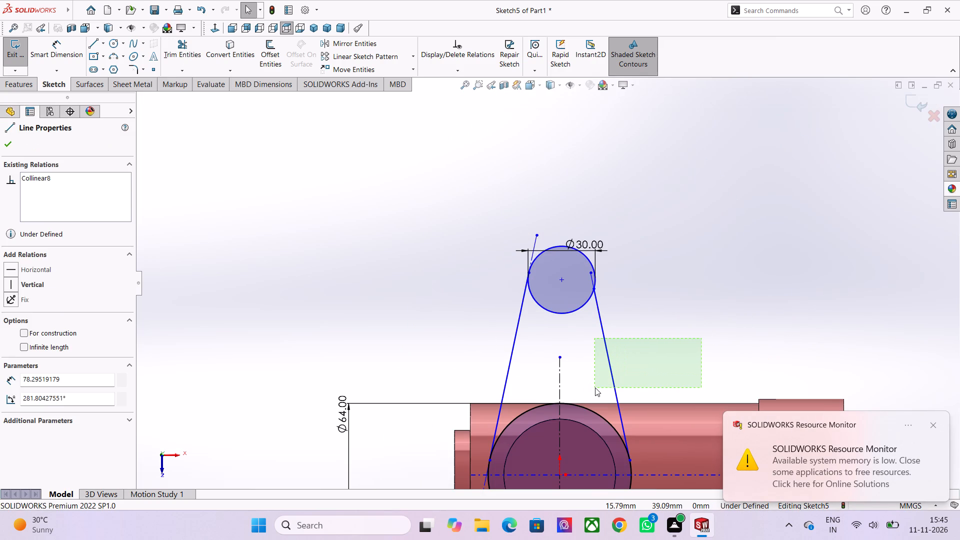
key(Delete)
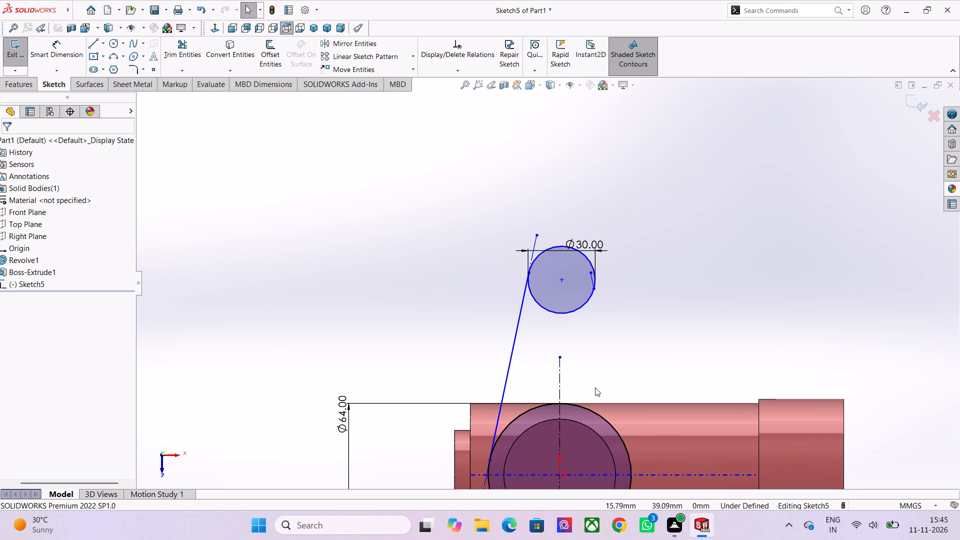
key(Escape)
key(Escape)
Examine the leftover construction segment inside the 30 mm circle and its end relations.
scroll(636, 346, down, 2)
scroll(605, 318, up, 5)
scroll(537, 265, up, 5)
scroll(503, 208, up, 3)
drag(527, 142, 517, 156)
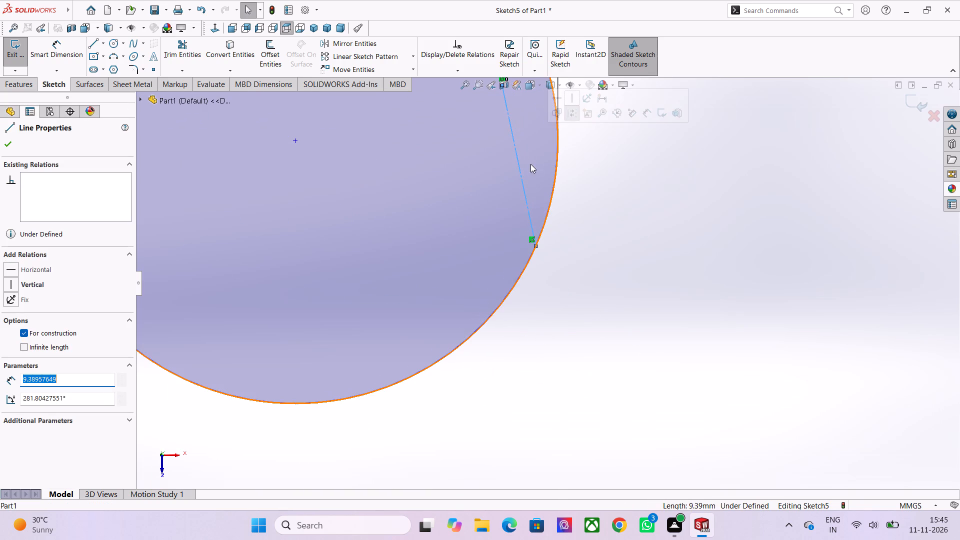
key(Escape)
key(Escape)
scroll(537, 174, down, 3)
scroll(537, 198, up, 3)
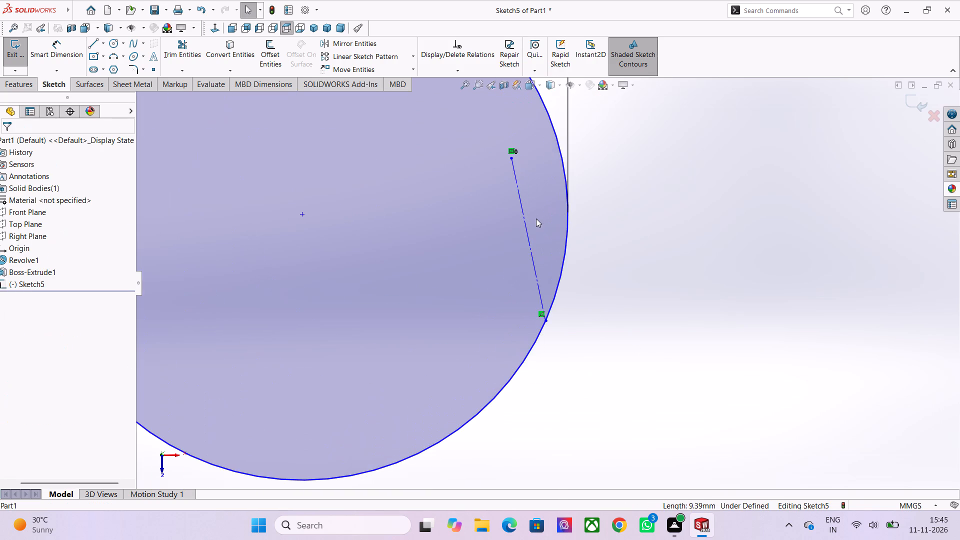
scroll(536, 218, down, 4)
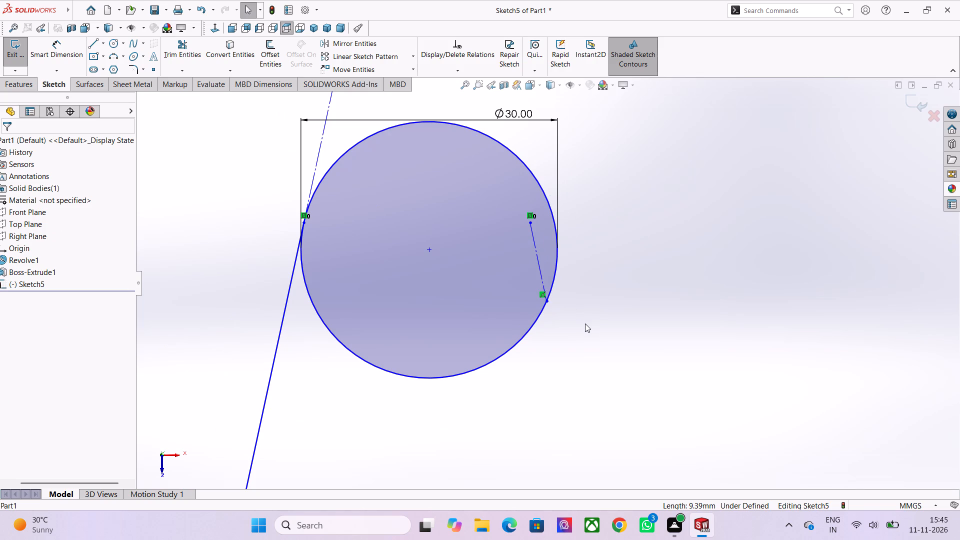
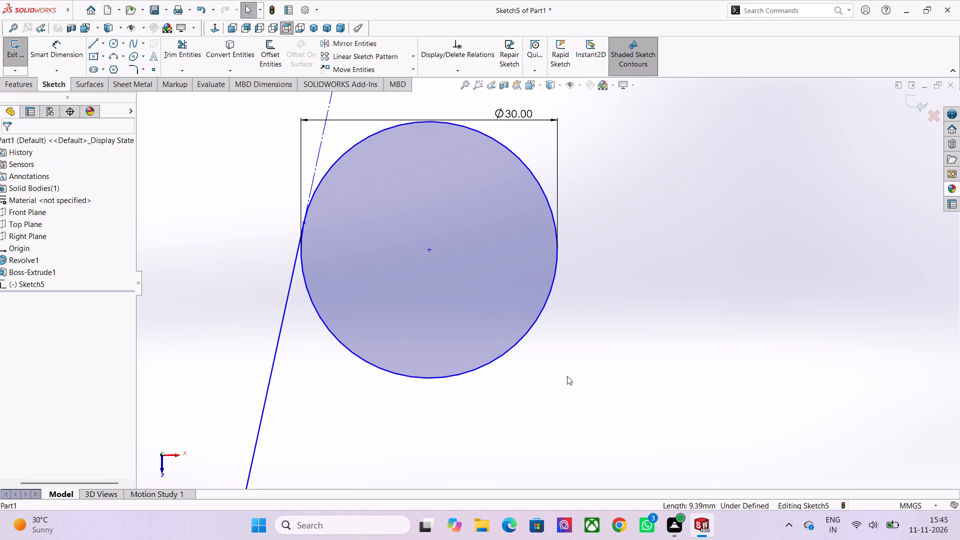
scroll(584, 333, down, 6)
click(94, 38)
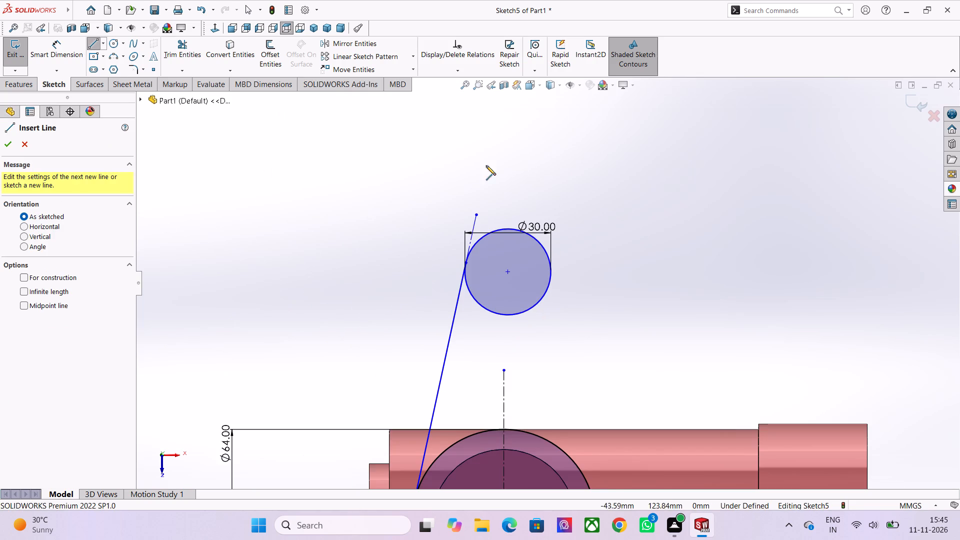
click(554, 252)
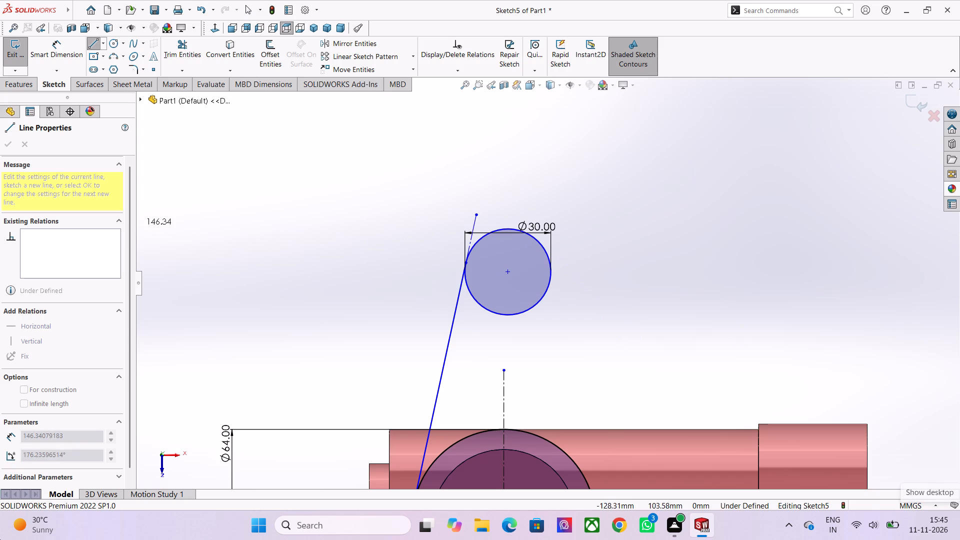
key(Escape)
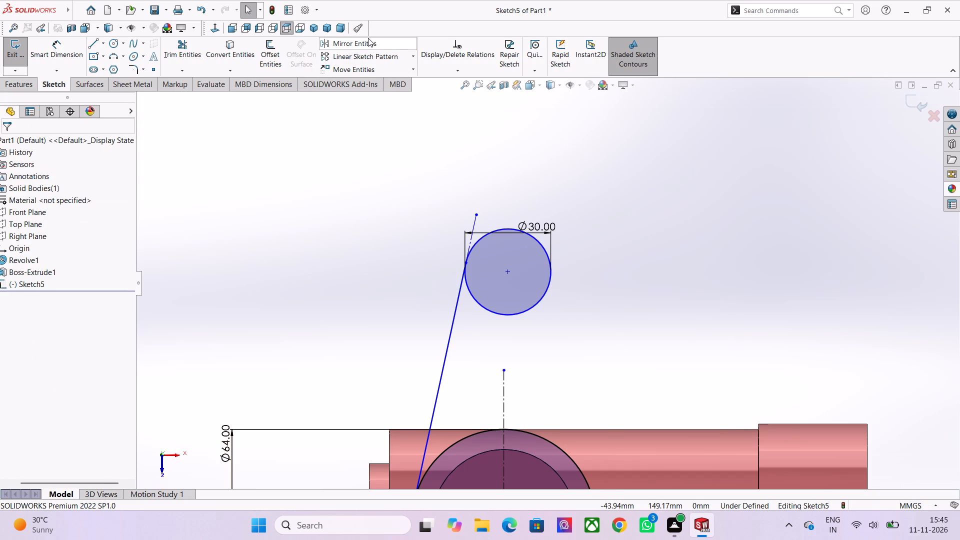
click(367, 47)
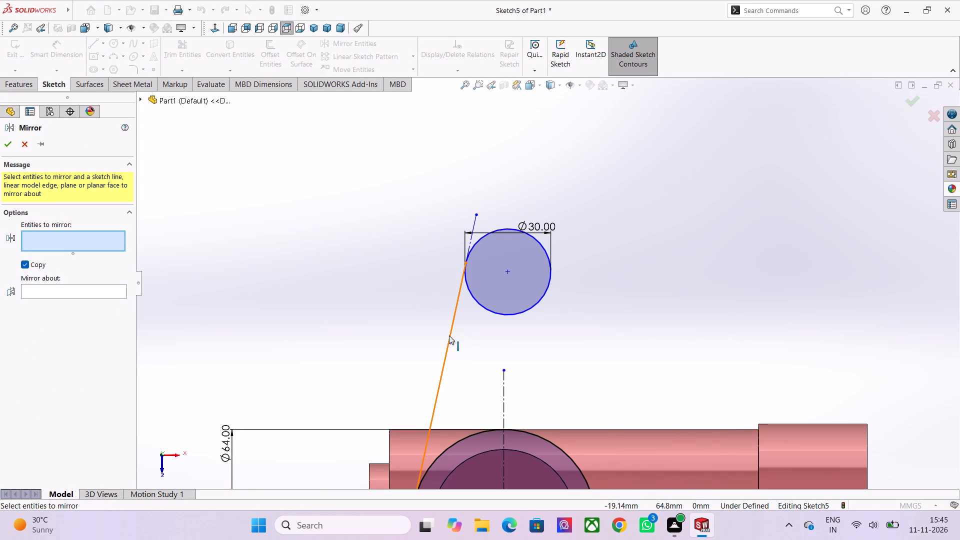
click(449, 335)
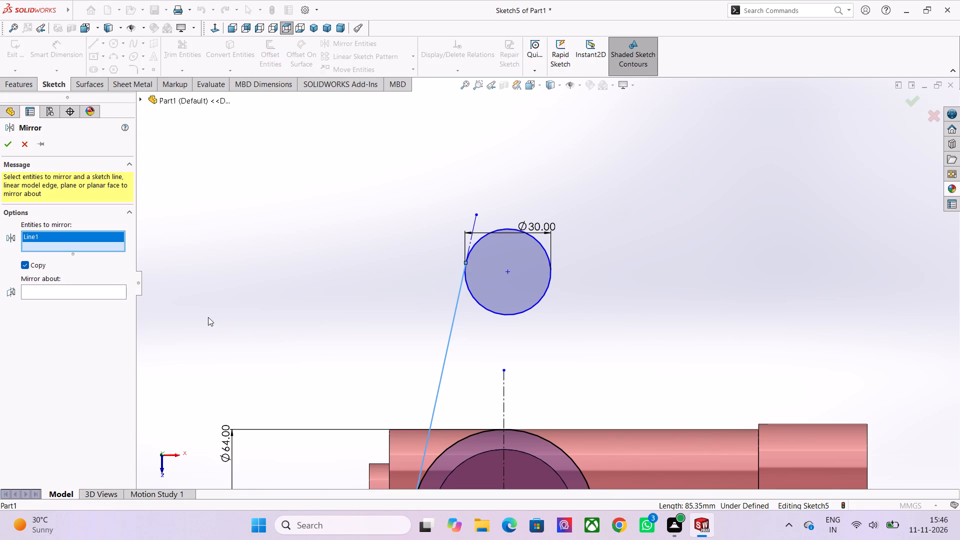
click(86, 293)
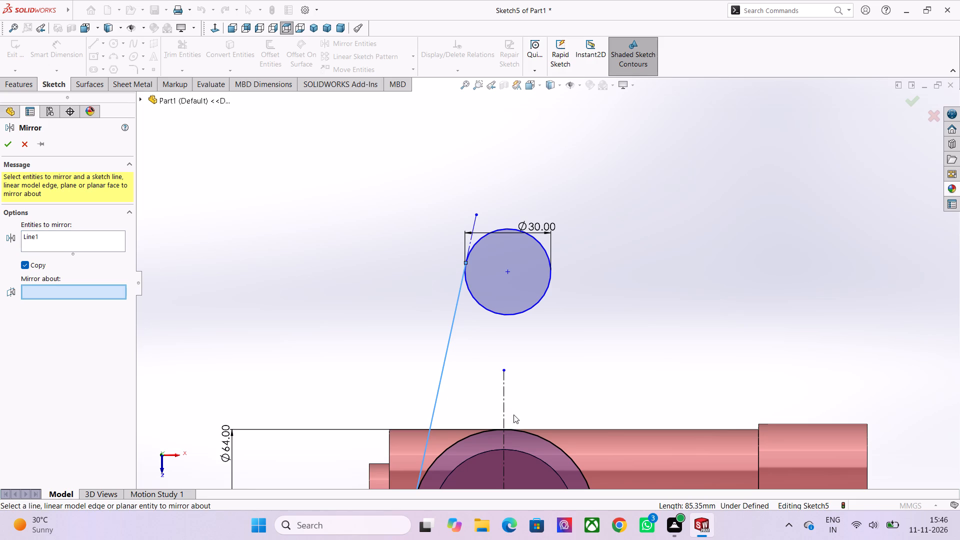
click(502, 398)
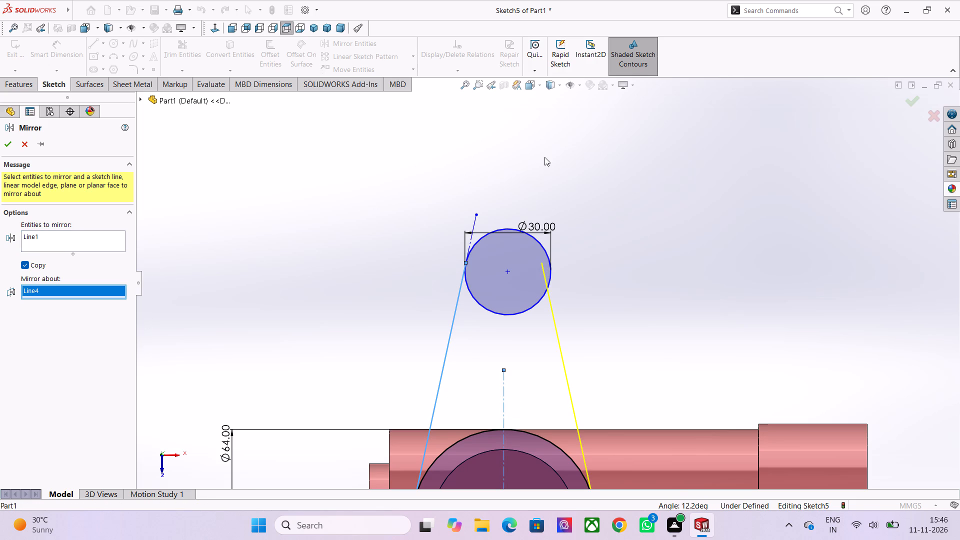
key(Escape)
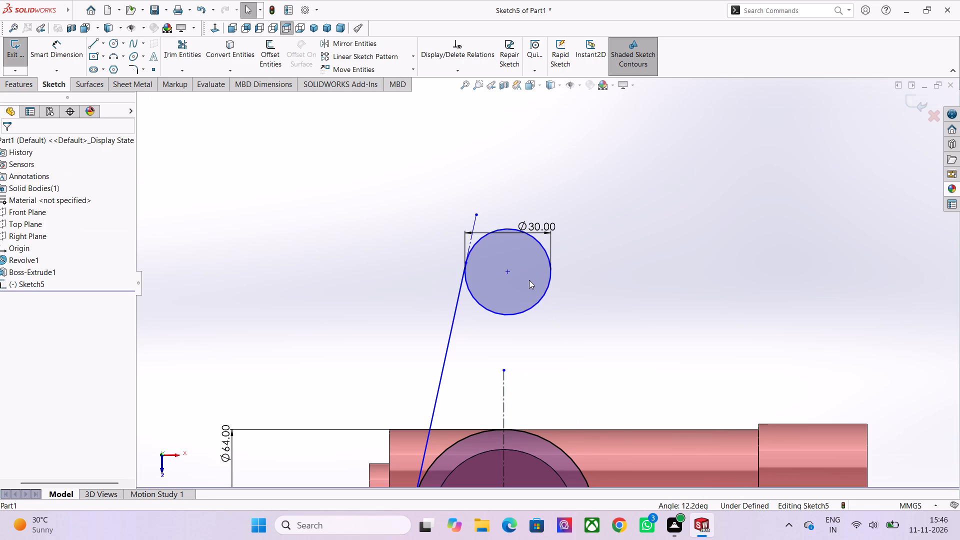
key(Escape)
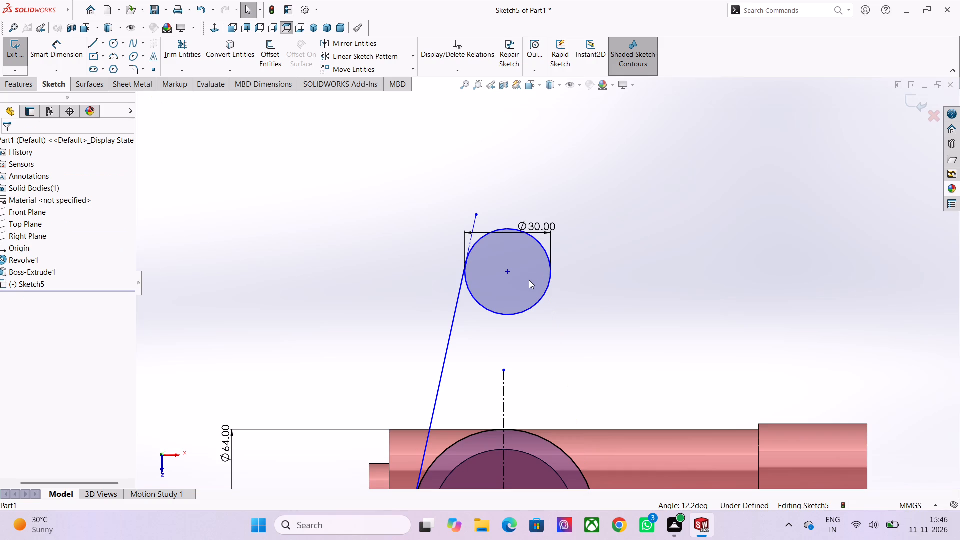
Undo the recent sketch edits back to the untrimmed slanted line, before the mirrored line and the vertical centerline were added.
key(ctrl+z)
key(ctrl+z)
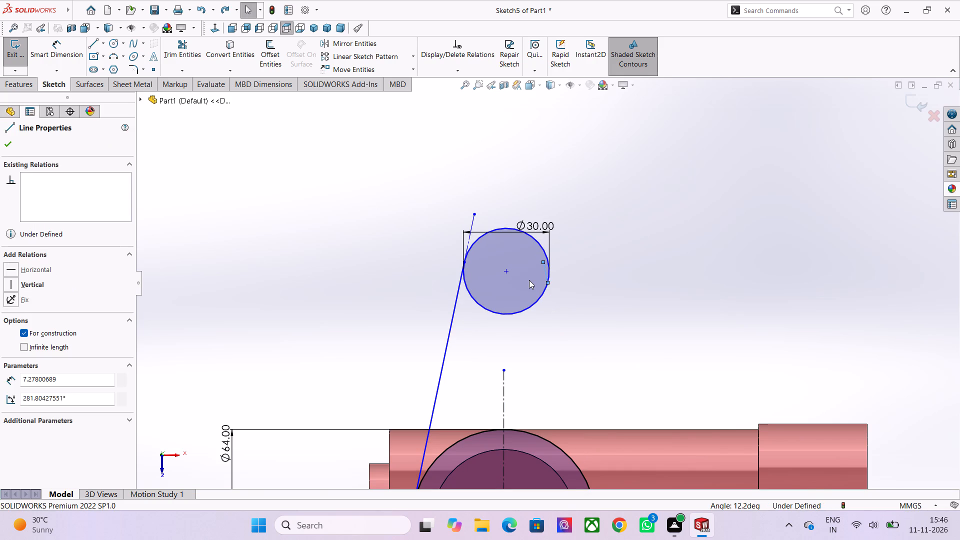
key(ctrl+z)
key(ctrl+z)
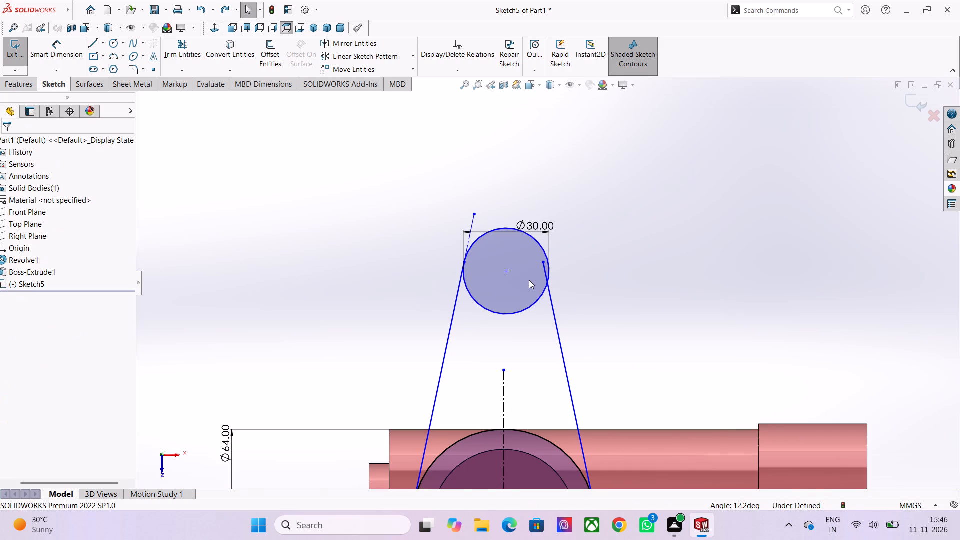
ctrl+scroll(529, 280, down, 2)
key(ctrl+z)
key(ctrl+z)
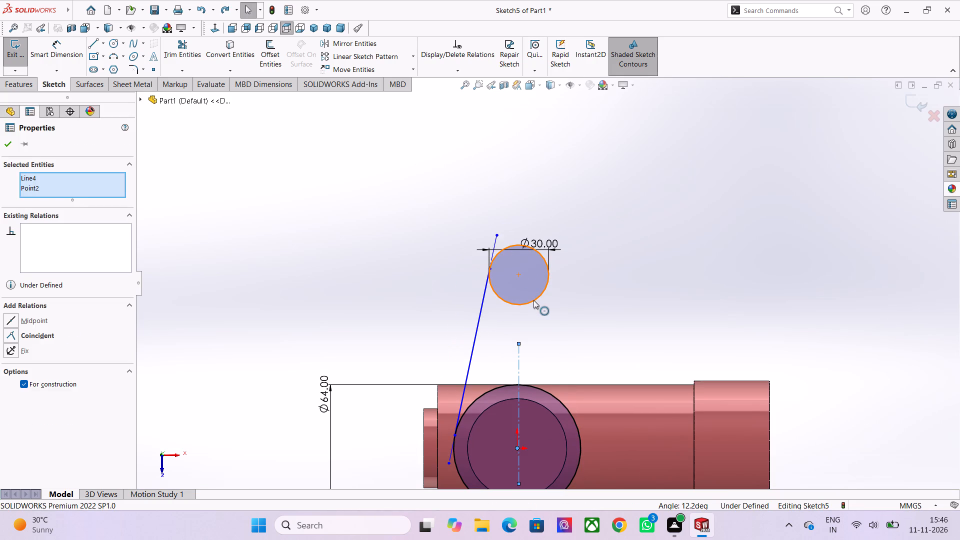
key(ctrl+z)
key(ctrl+z)
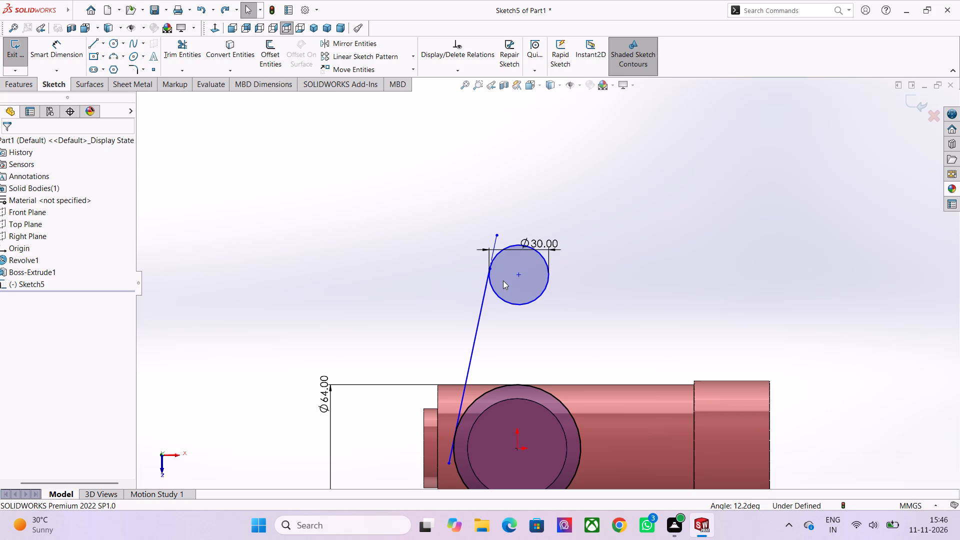
key(ctrl+z)
Trim the slanted line's ends beyond the 30 mm and 64 mm circles, without keeping trimmed entities as construction geometry.
click(186, 55)
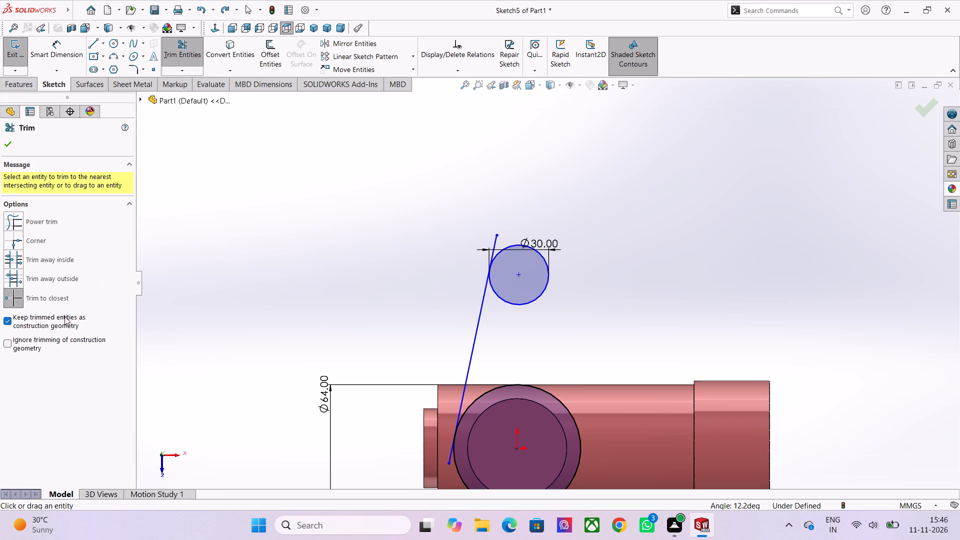
click(60, 316)
scroll(499, 260, up, 6)
click(505, 246)
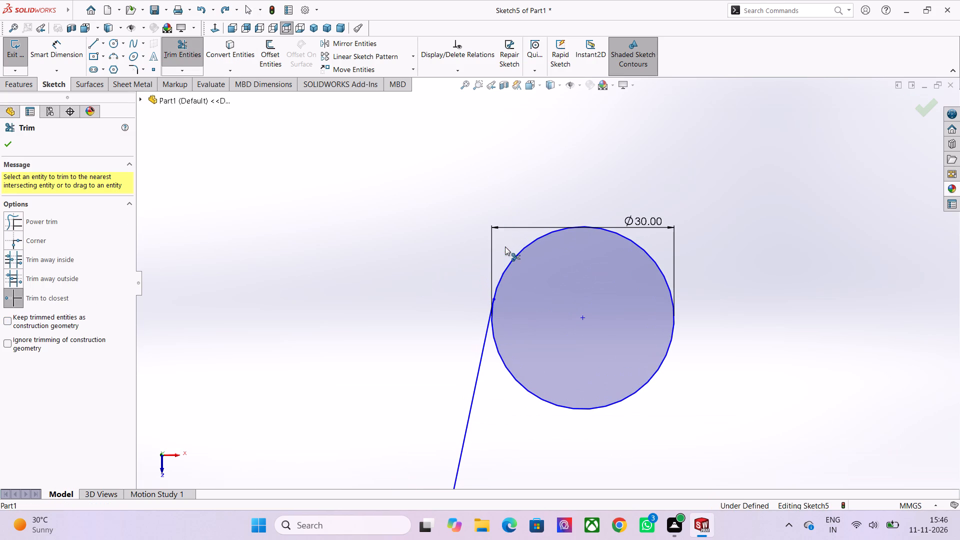
scroll(505, 246, down, 8)
scroll(514, 421, up, 8)
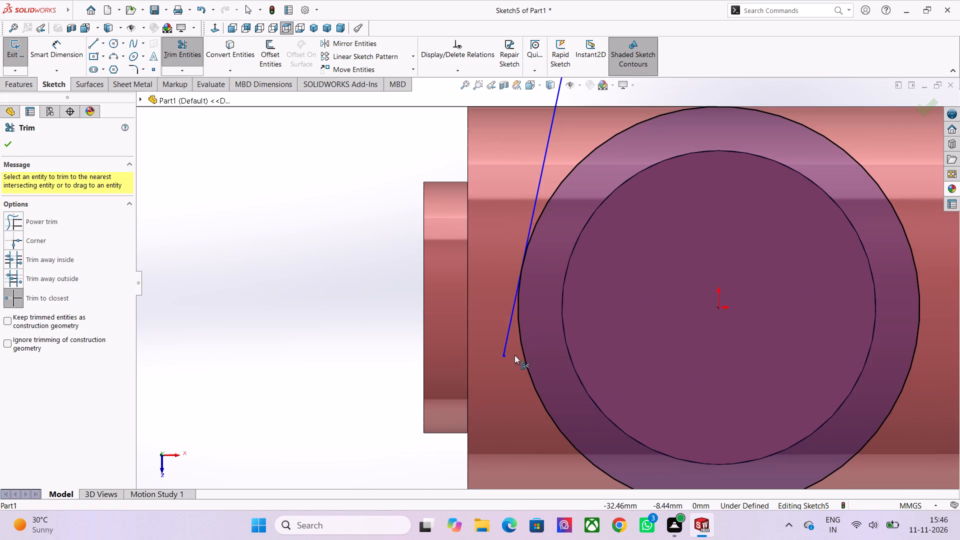
click(510, 320)
scroll(510, 320, down, 9)
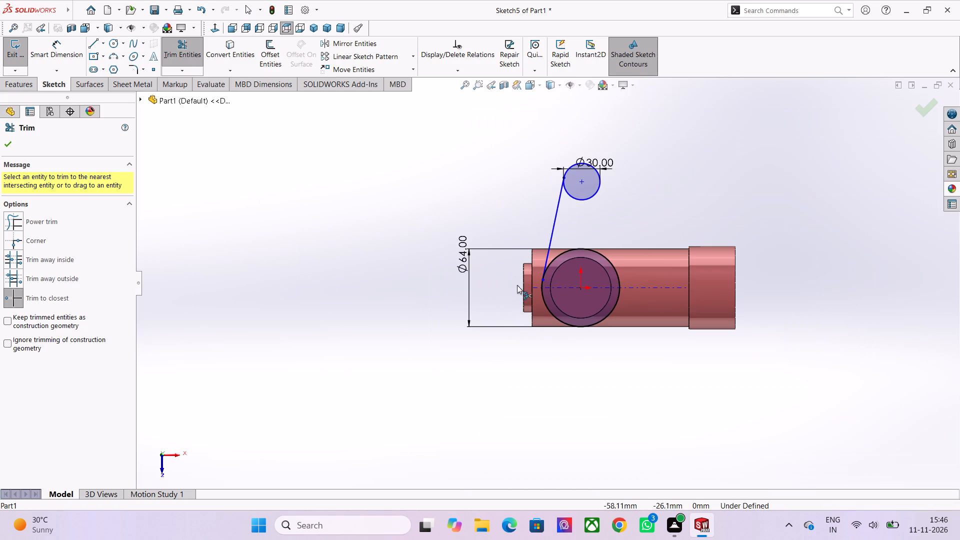
key(Escape)
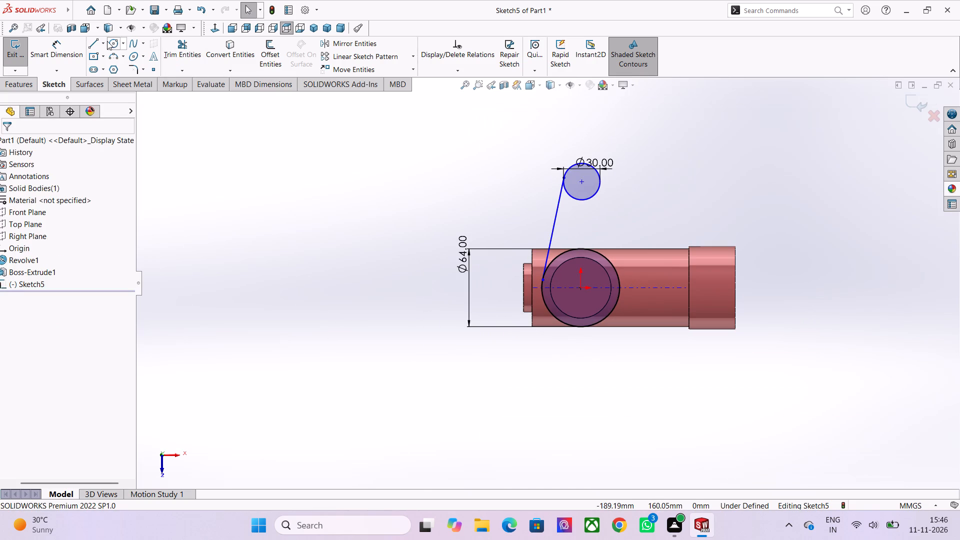
Draw a vertical construction centerline about 220 mm long through the centers of the 30 mm and 64 mm circles.
click(107, 41)
click(105, 41)
click(111, 66)
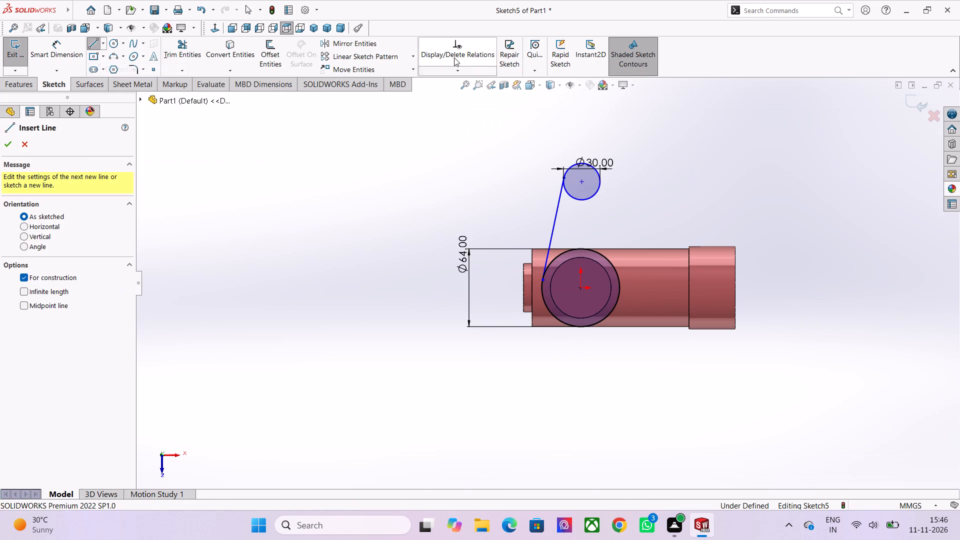
click(581, 127)
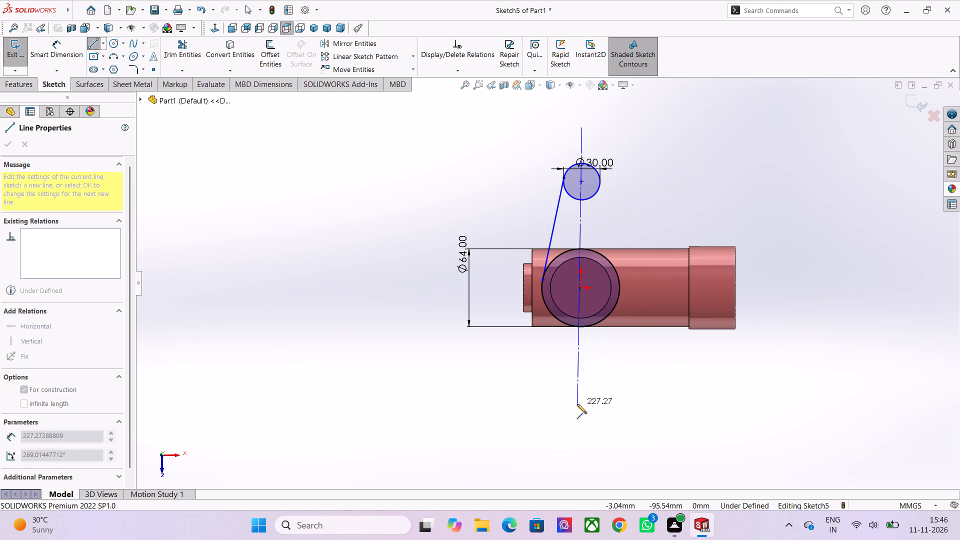
scroll(577, 404, up, 3)
click(578, 366)
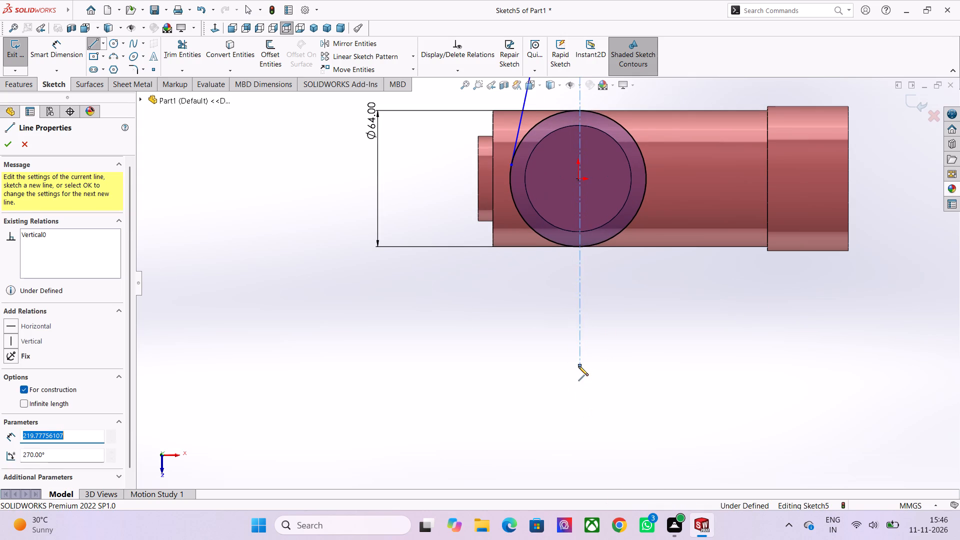
scroll(578, 366, down, 2)
key(Escape)
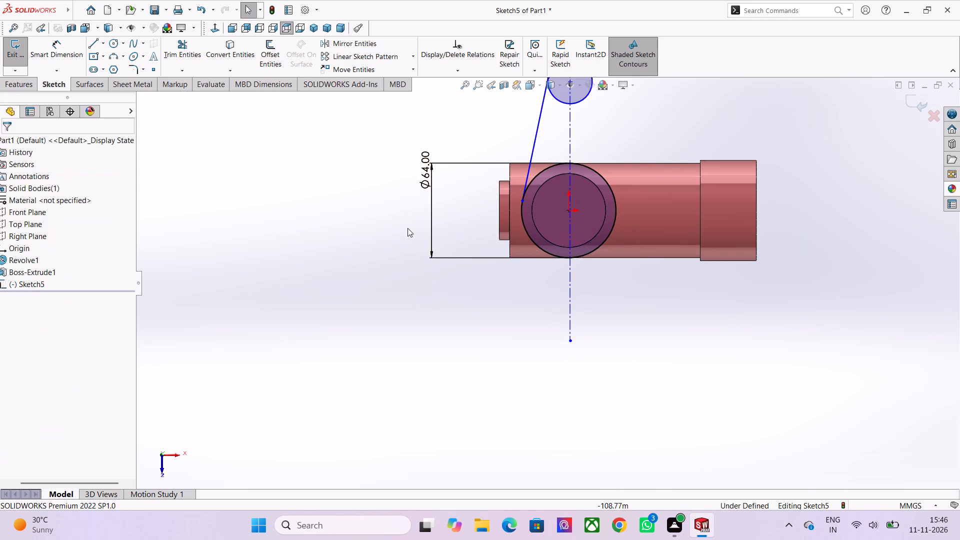
Draw a horizontal construction centerline through the center of the 64 mm circle, extending past both ends of the cylindrical body.
key(Return)
click(398, 211)
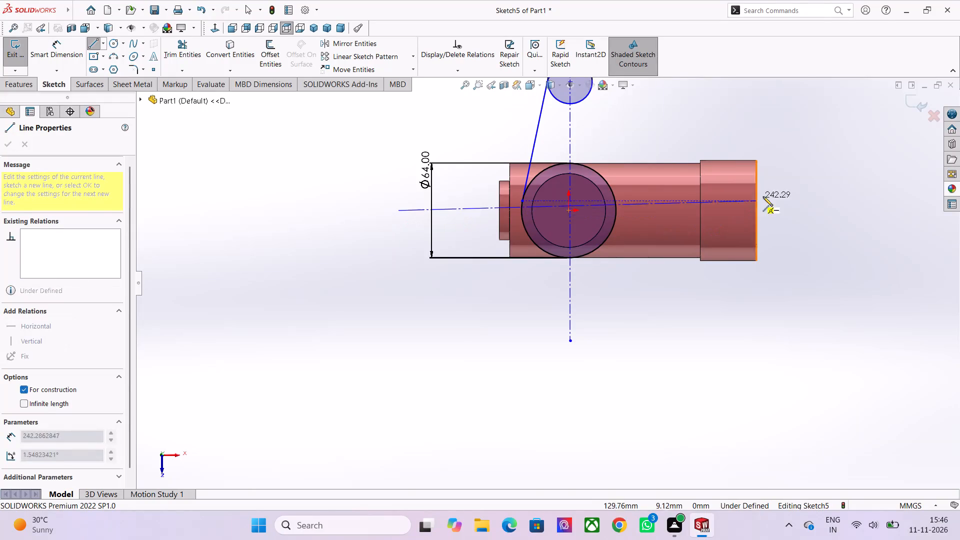
click(861, 212)
key(Escape)
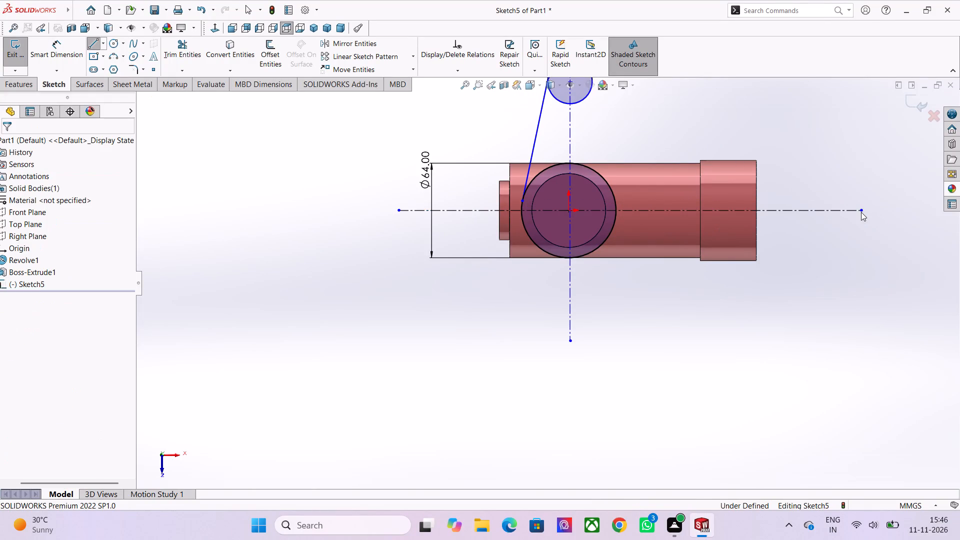
Mirror the trimmed slanted line between the two circles about the vertical centerline, keeping the original.
scroll(646, 177, down, 2)
click(344, 41)
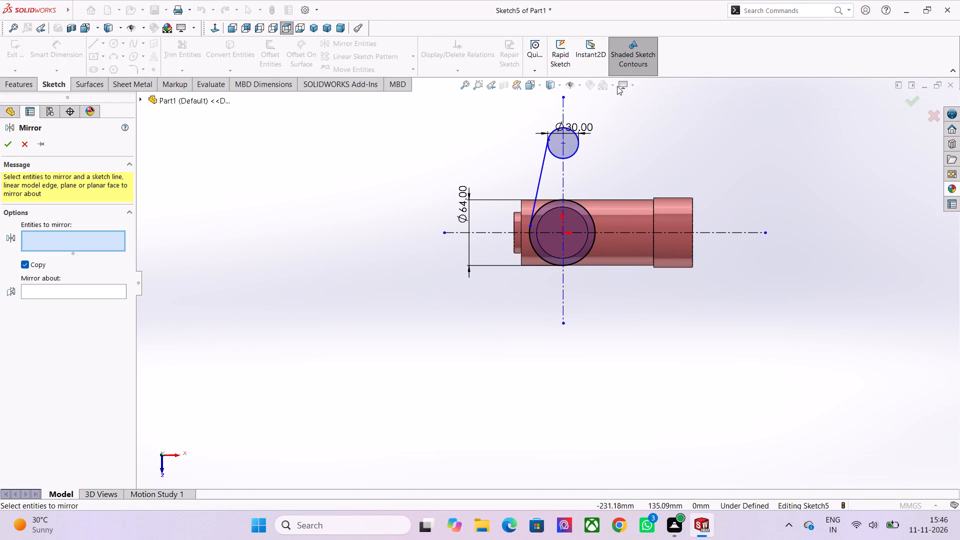
scroll(571, 164, up, 2)
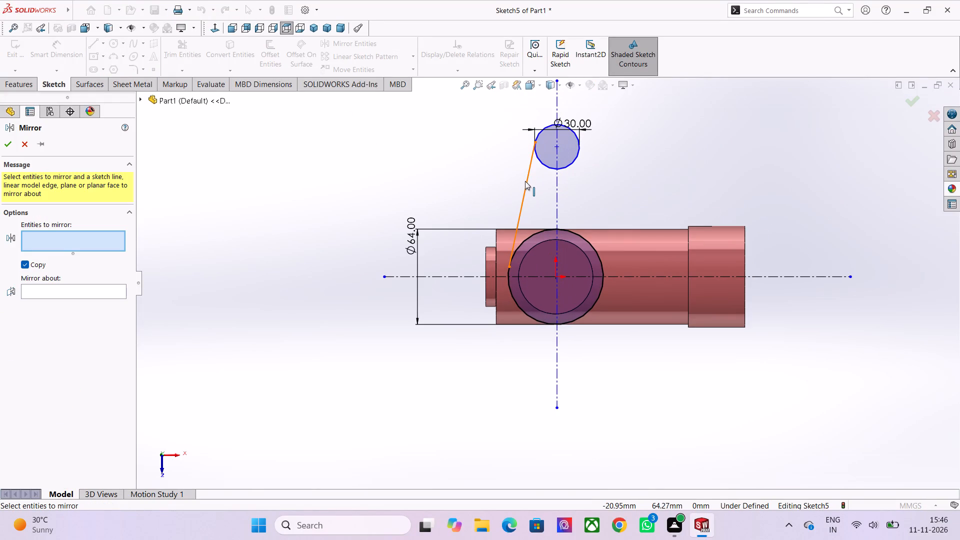
click(525, 181)
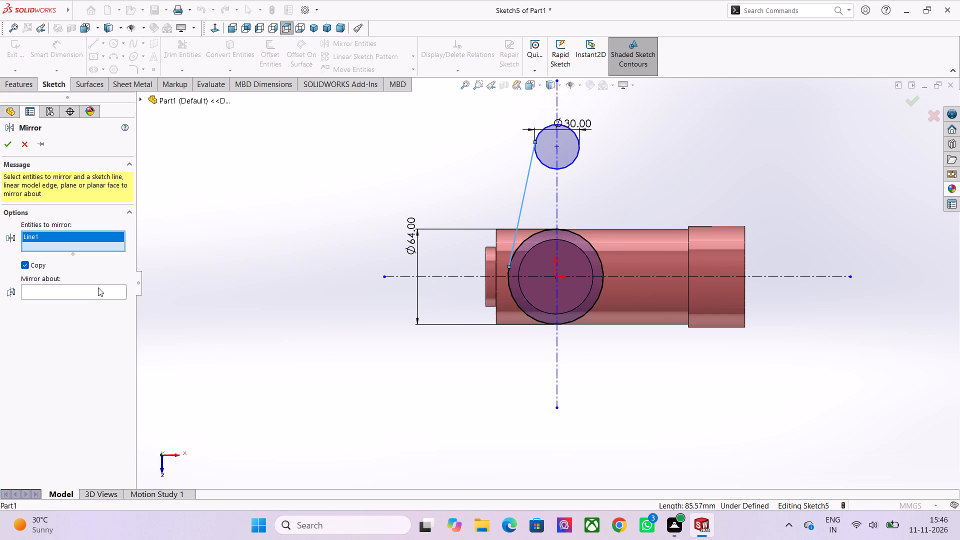
click(100, 289)
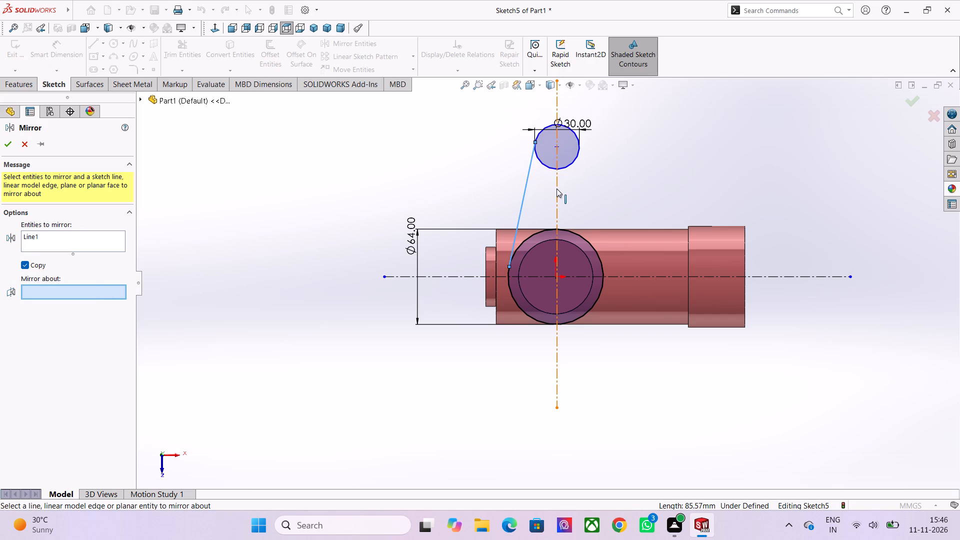
click(556, 188)
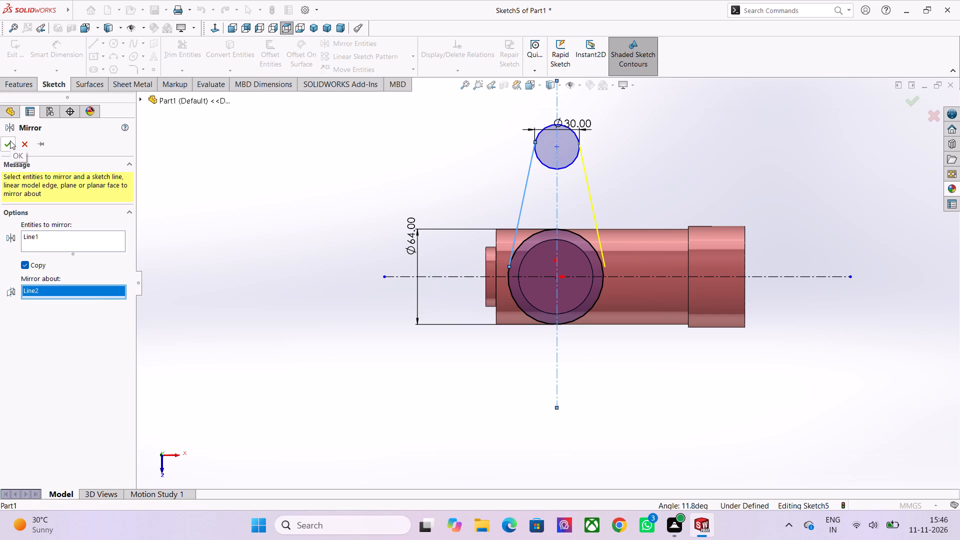
click(10, 140)
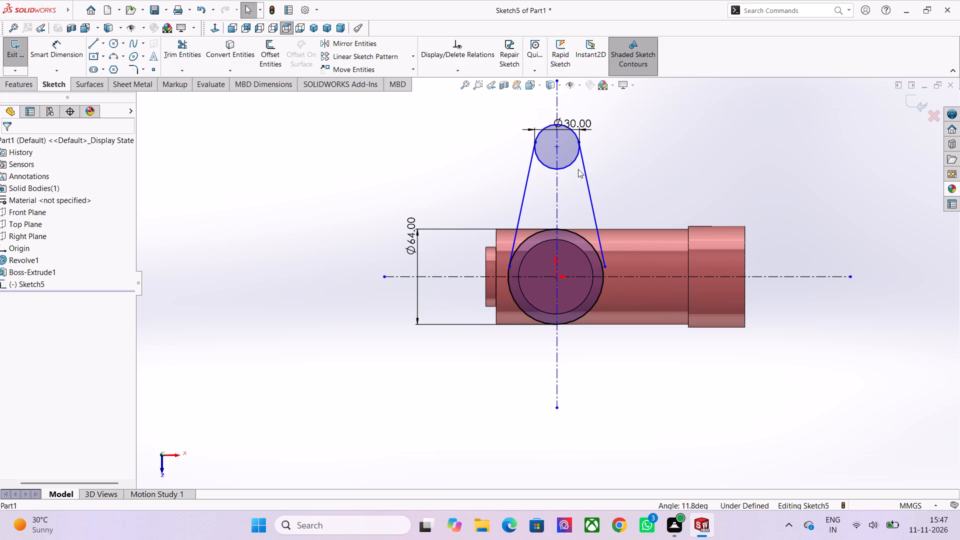
Examine how the mirrored line's ends meet the 30 mm and 64 mm circles.
scroll(597, 172, up, 4)
scroll(552, 156, up, 8)
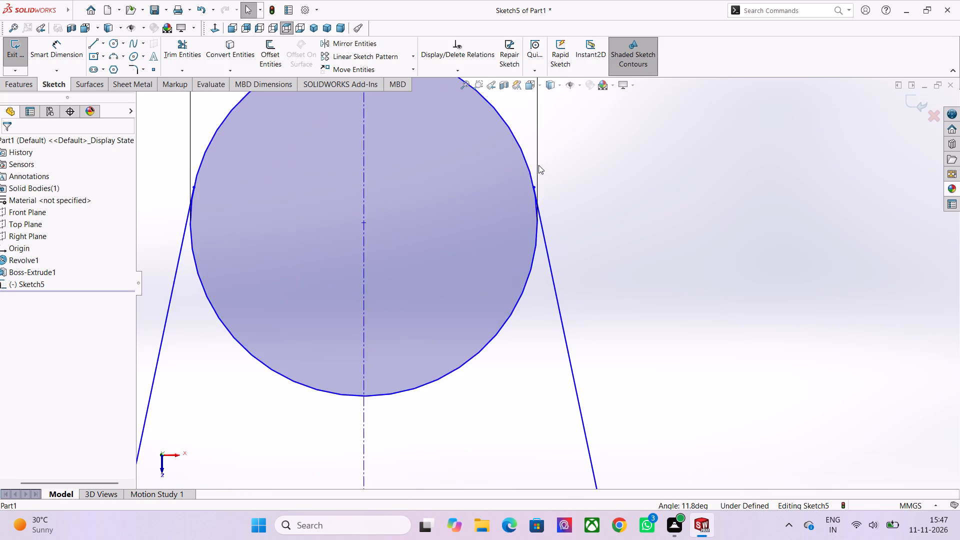
scroll(538, 165, up, 8)
scroll(540, 218, up, 5)
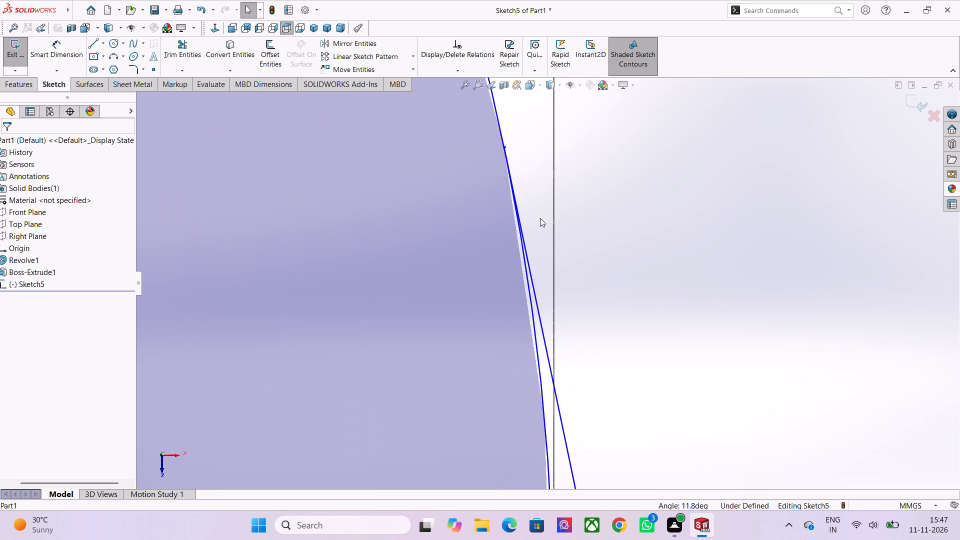
scroll(540, 218, down, 20)
scroll(540, 218, down, 7)
scroll(572, 349, up, 3)
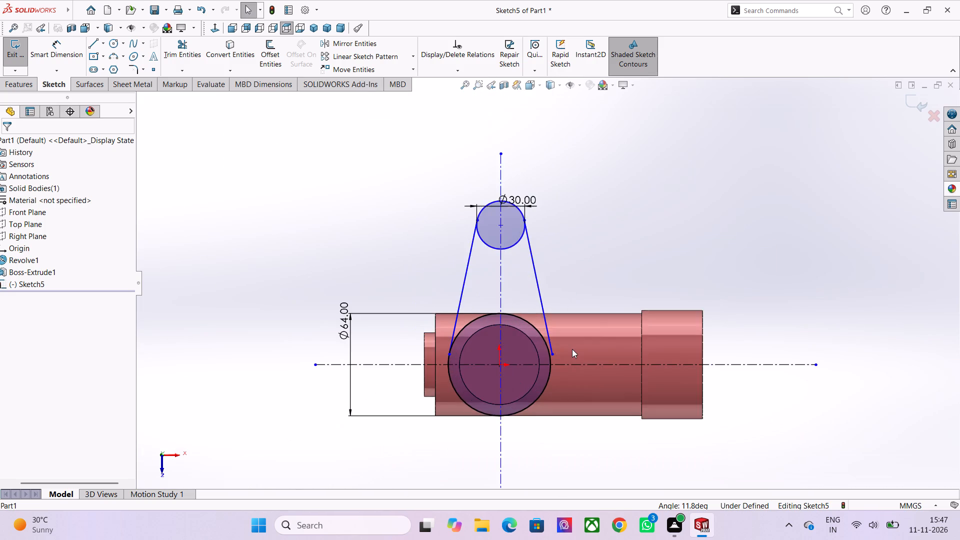
Make the mirrored slanted line tangent to the 64 mm circle.
scroll(572, 349, up, 8)
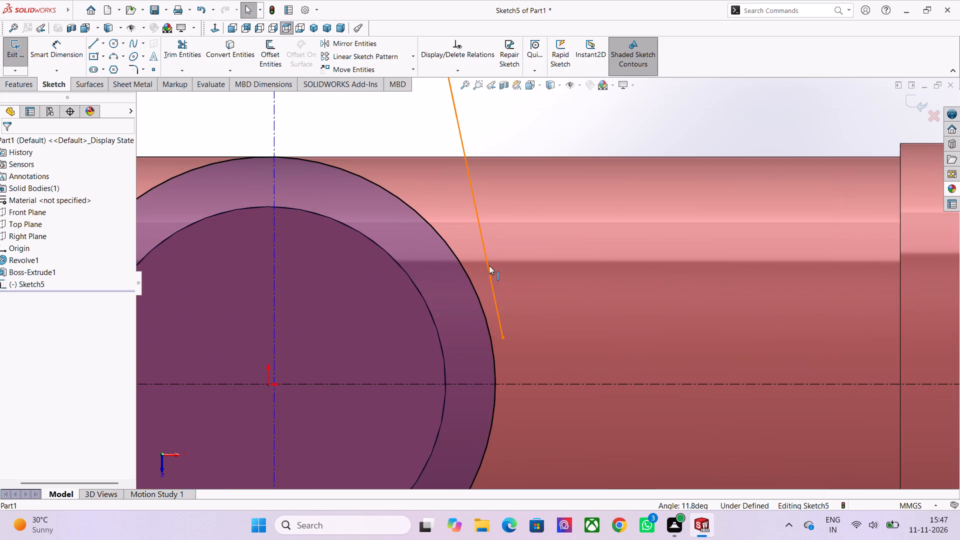
click(489, 265)
ctrl+click(477, 306)
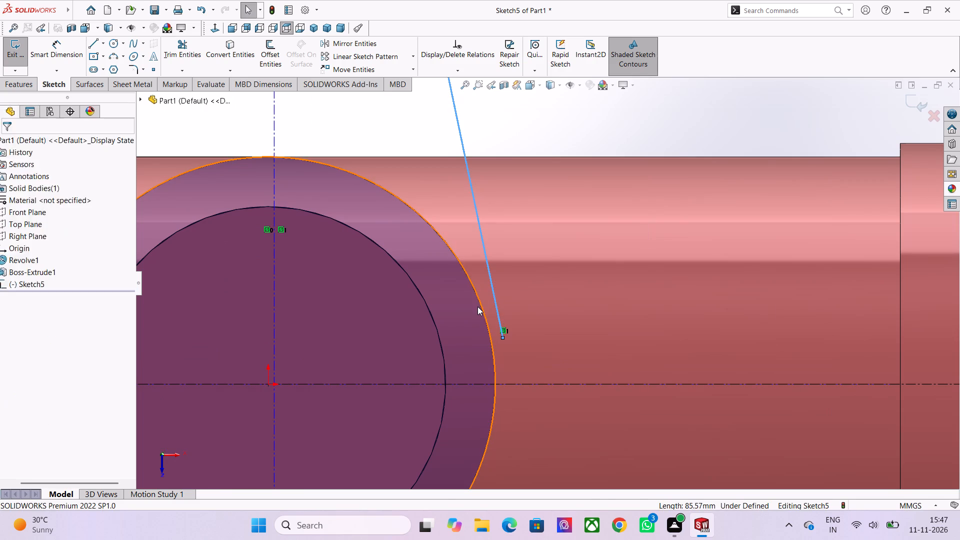
click(41, 321)
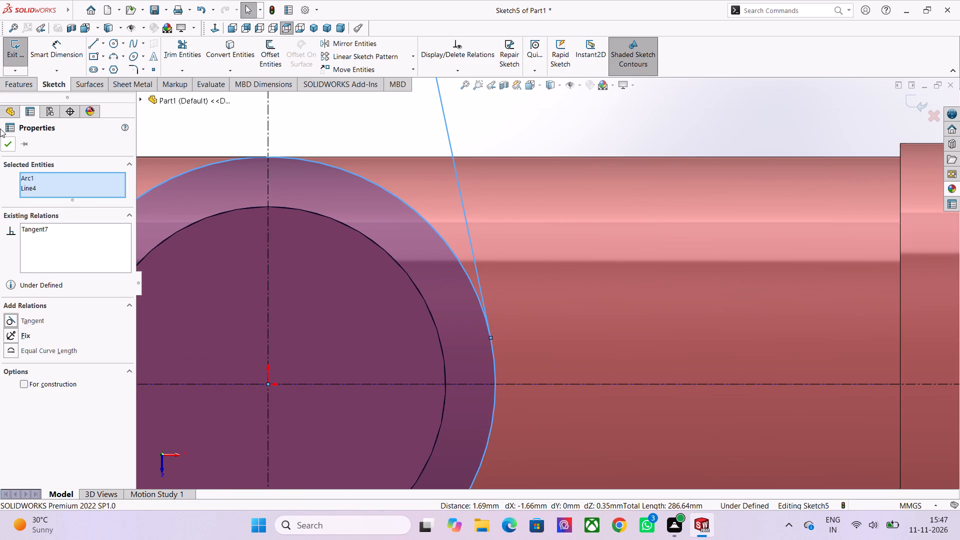
click(6, 142)
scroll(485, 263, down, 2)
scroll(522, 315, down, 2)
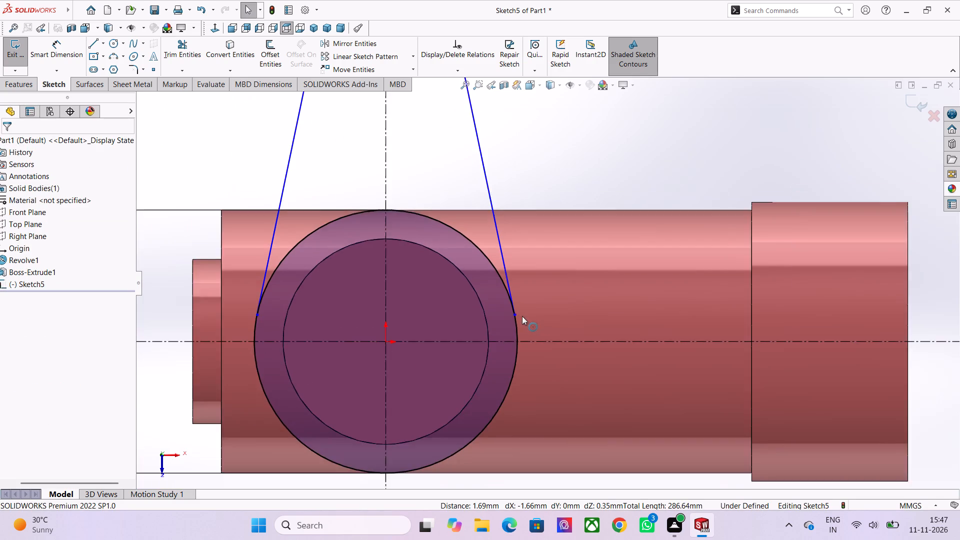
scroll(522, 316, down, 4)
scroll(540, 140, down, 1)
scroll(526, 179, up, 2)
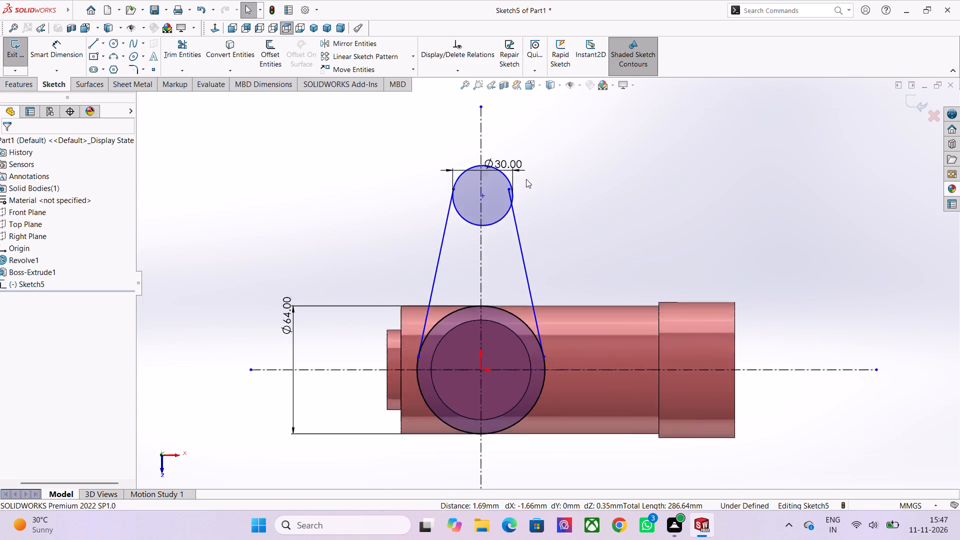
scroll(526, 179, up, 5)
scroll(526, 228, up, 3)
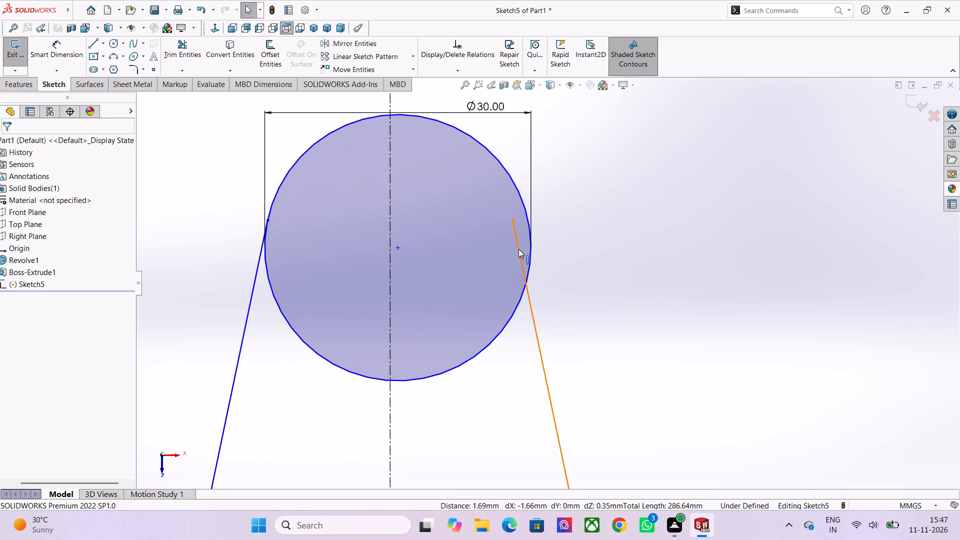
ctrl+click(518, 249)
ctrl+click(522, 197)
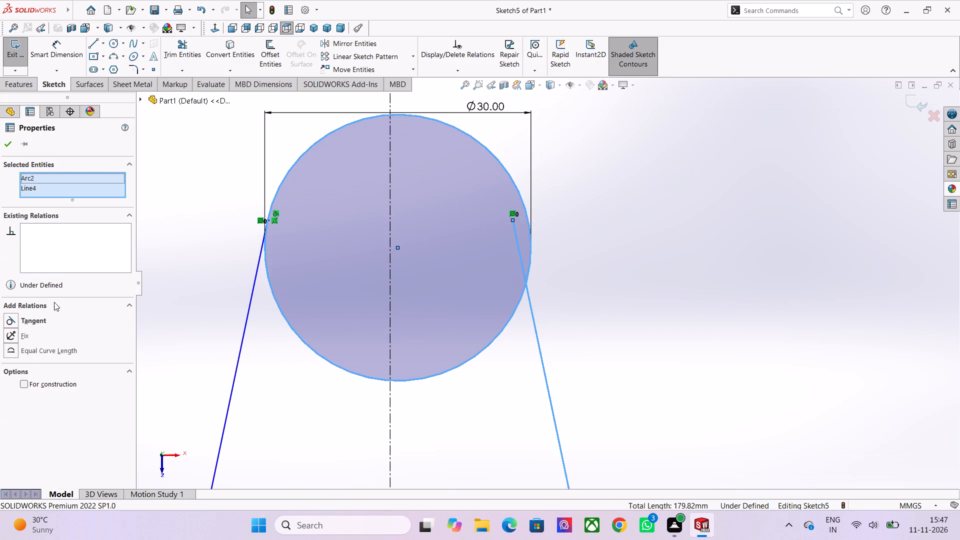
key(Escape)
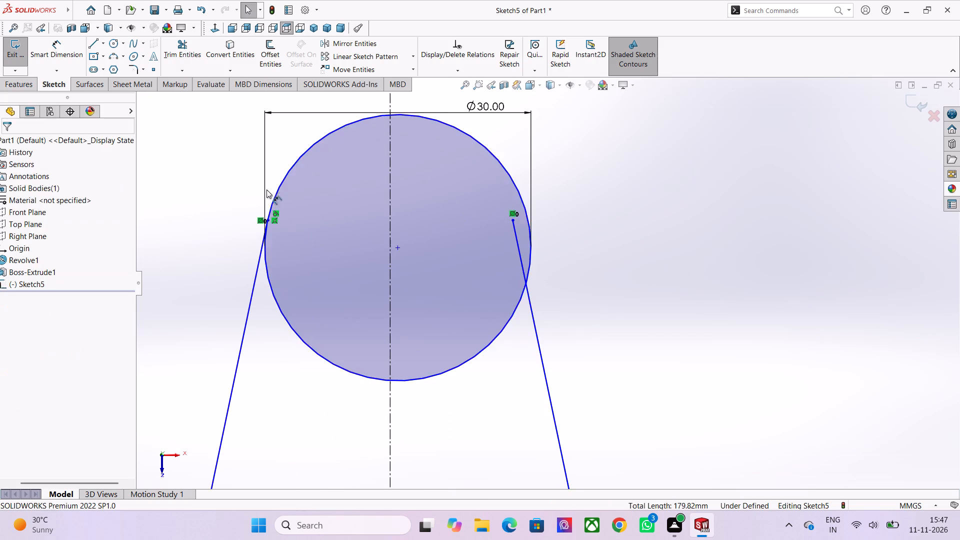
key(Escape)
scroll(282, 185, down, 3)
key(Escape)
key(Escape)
Make the center point of the 30 mm circle coincident with the vertical construction centerline.
scroll(430, 259, down, 3)
scroll(513, 282, up, 3)
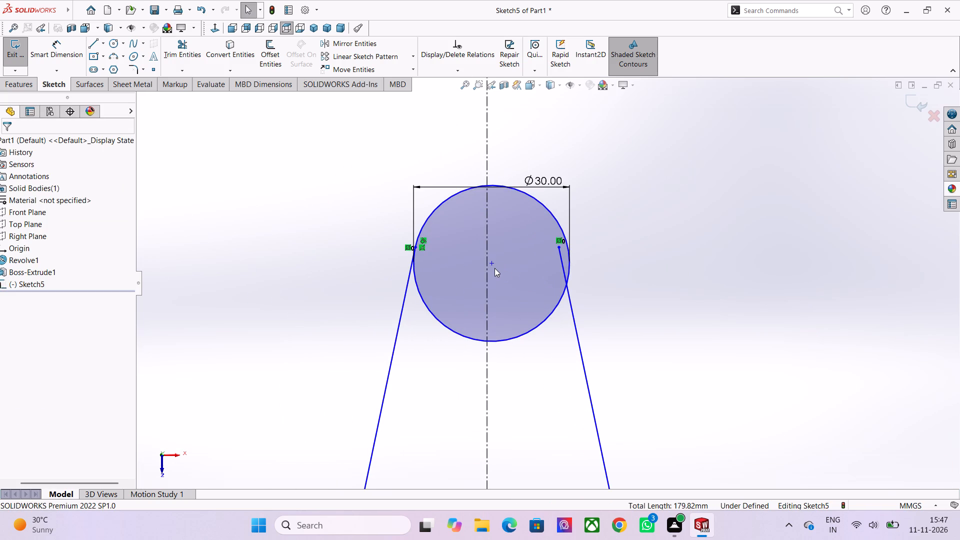
click(494, 263)
scroll(494, 263, down, 6)
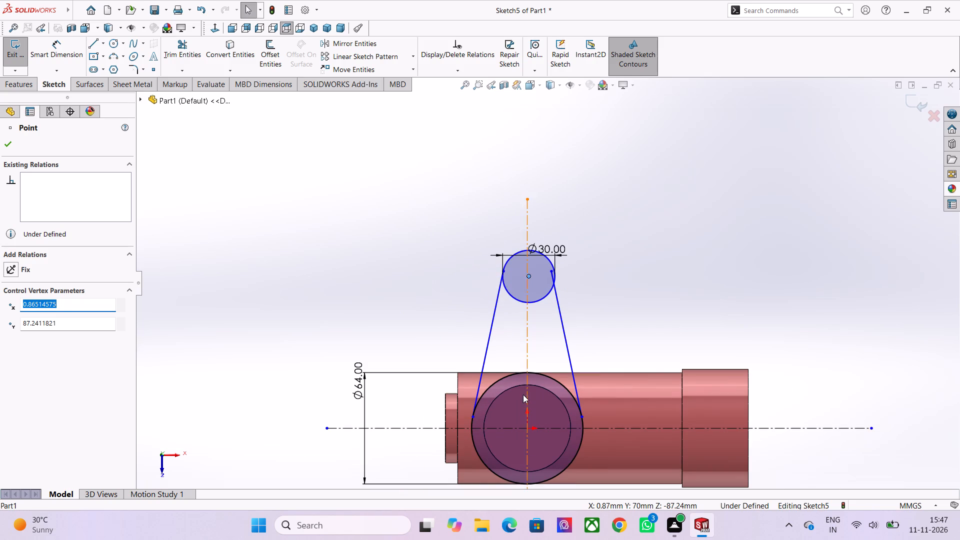
ctrl+click(527, 354)
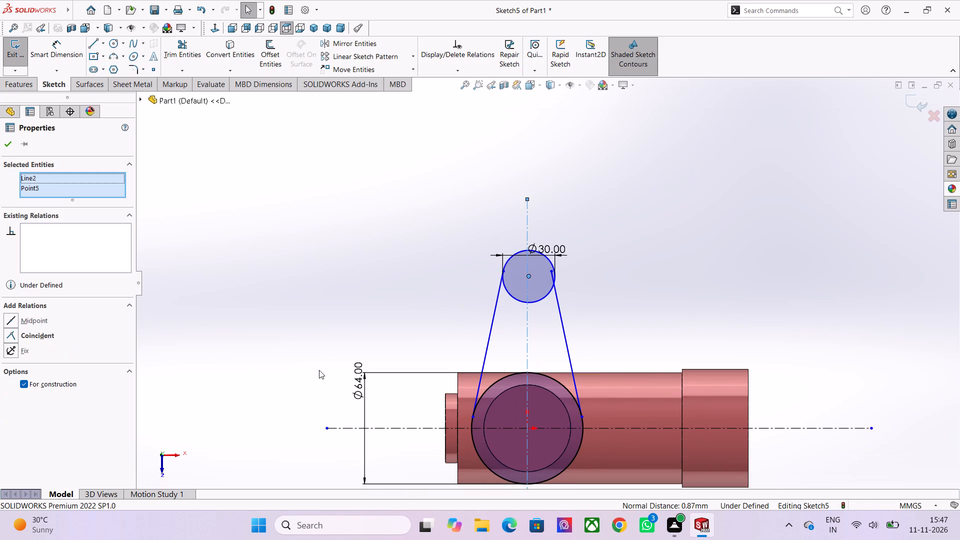
click(43, 333)
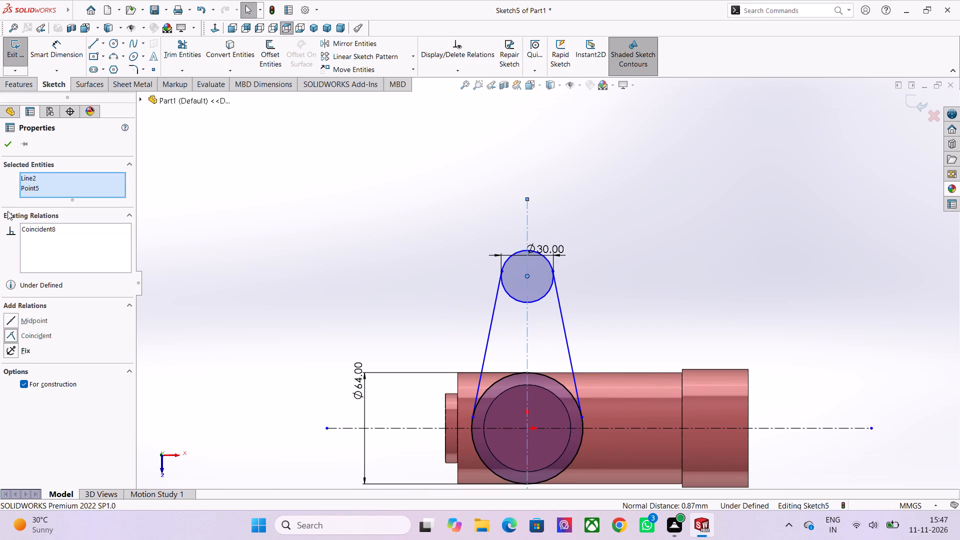
click(6, 142)
Mirror the 30 mm circle, both slanted lines and the vertical centerline about the horizontal centerline, keeping the originals.
scroll(539, 264, up, 4)
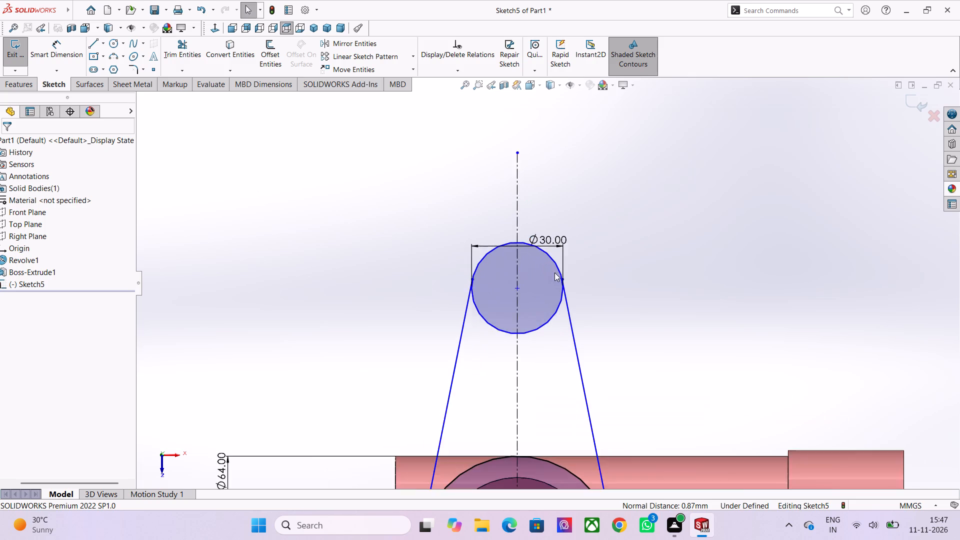
scroll(554, 272, up, 7)
scroll(565, 286, down, 13)
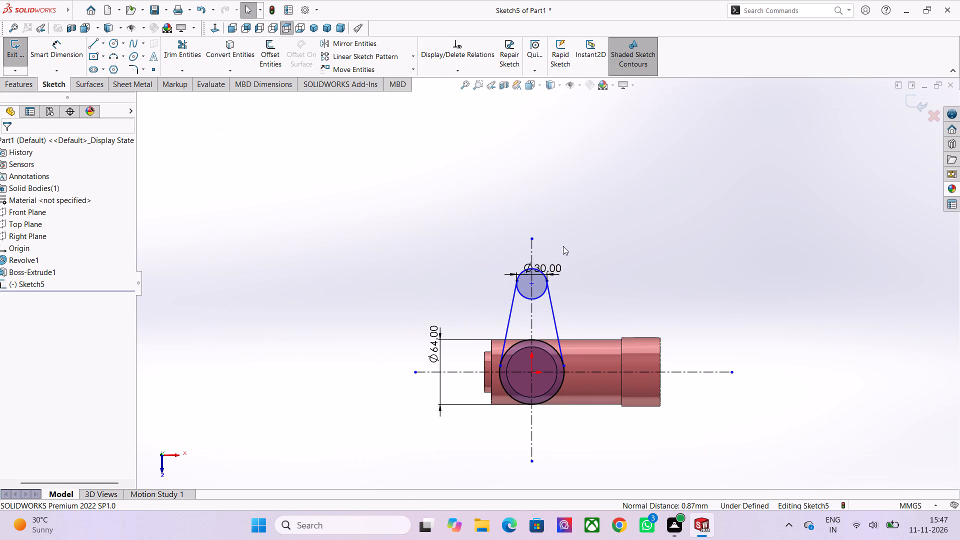
click(368, 43)
drag(603, 257, 487, 306)
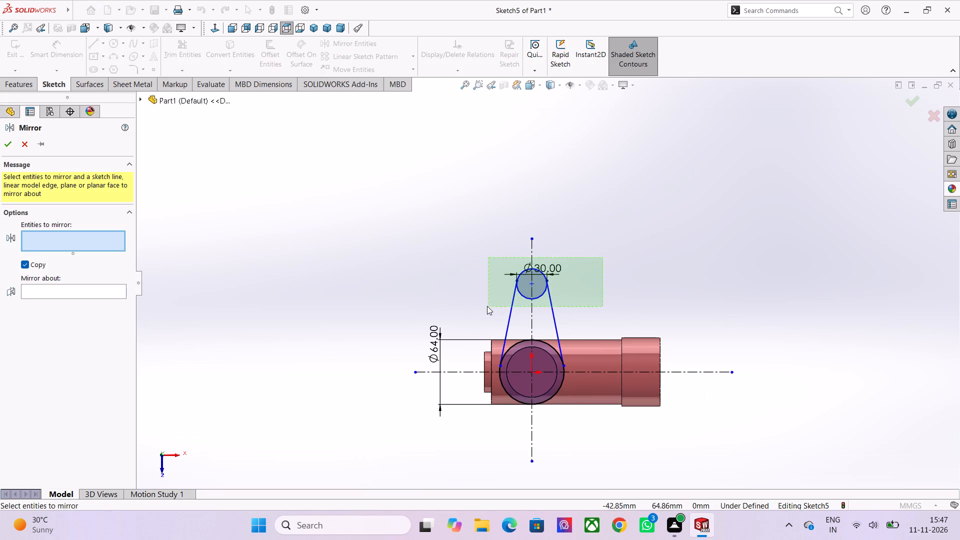
drag(487, 306, 486, 306)
click(91, 324)
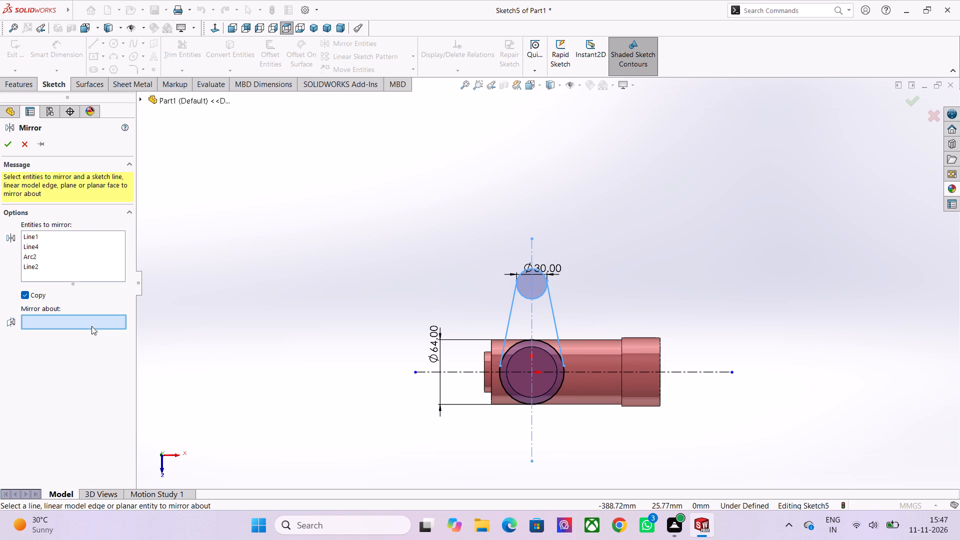
click(594, 370)
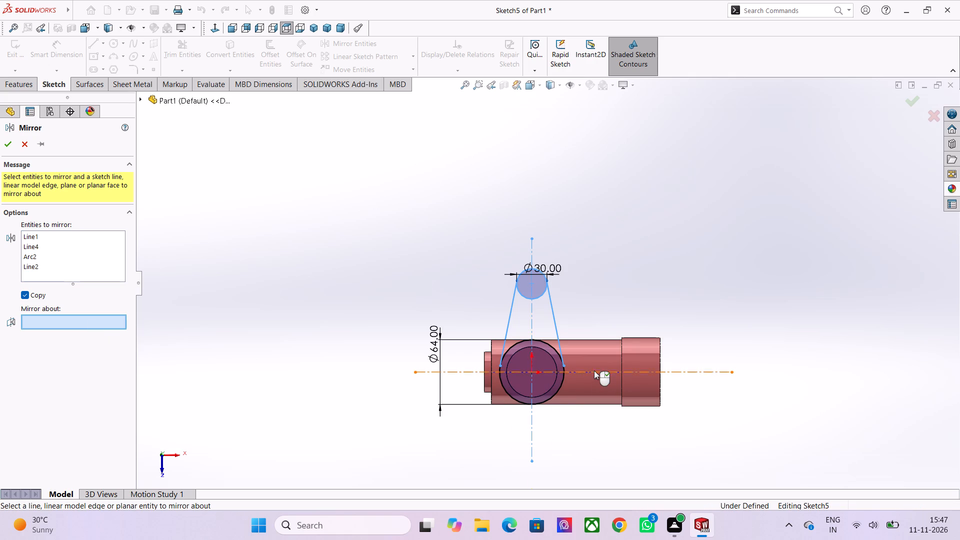
click(8, 142)
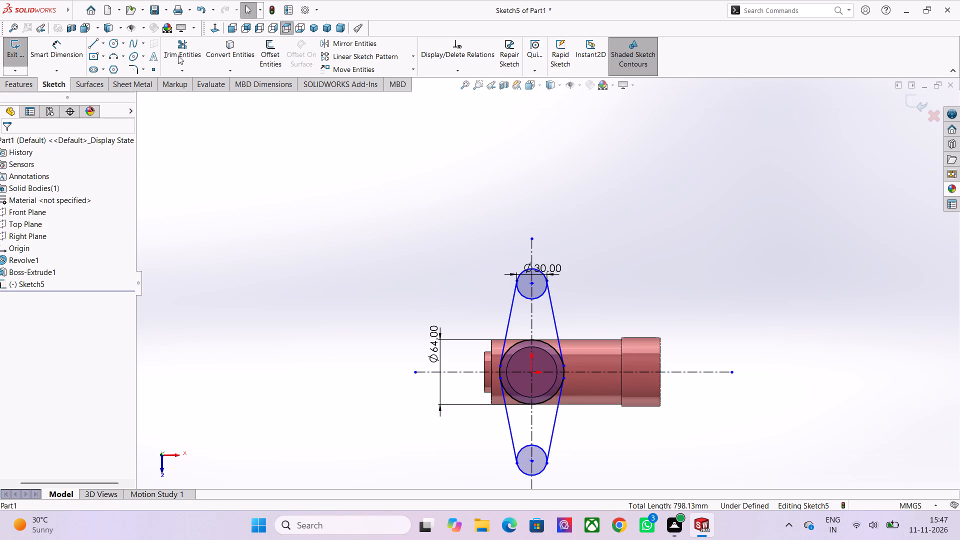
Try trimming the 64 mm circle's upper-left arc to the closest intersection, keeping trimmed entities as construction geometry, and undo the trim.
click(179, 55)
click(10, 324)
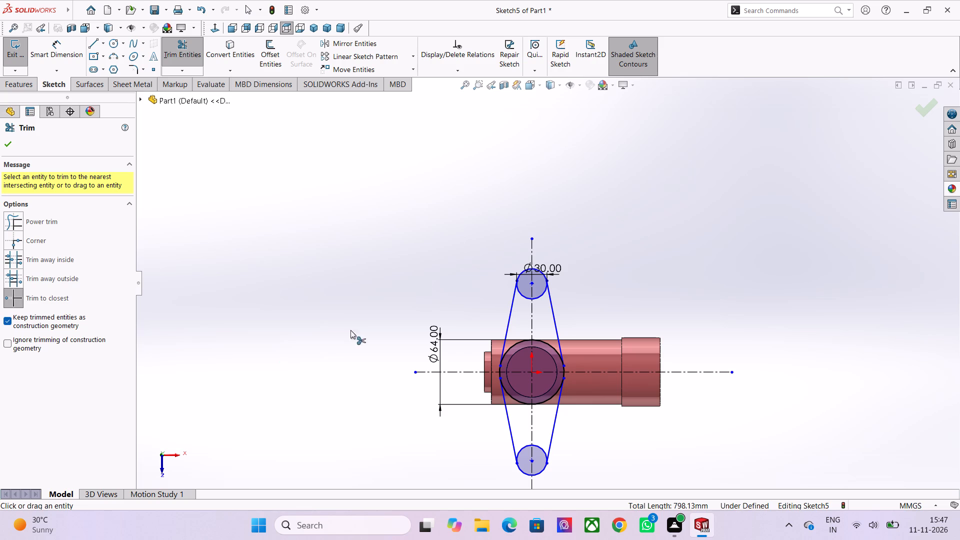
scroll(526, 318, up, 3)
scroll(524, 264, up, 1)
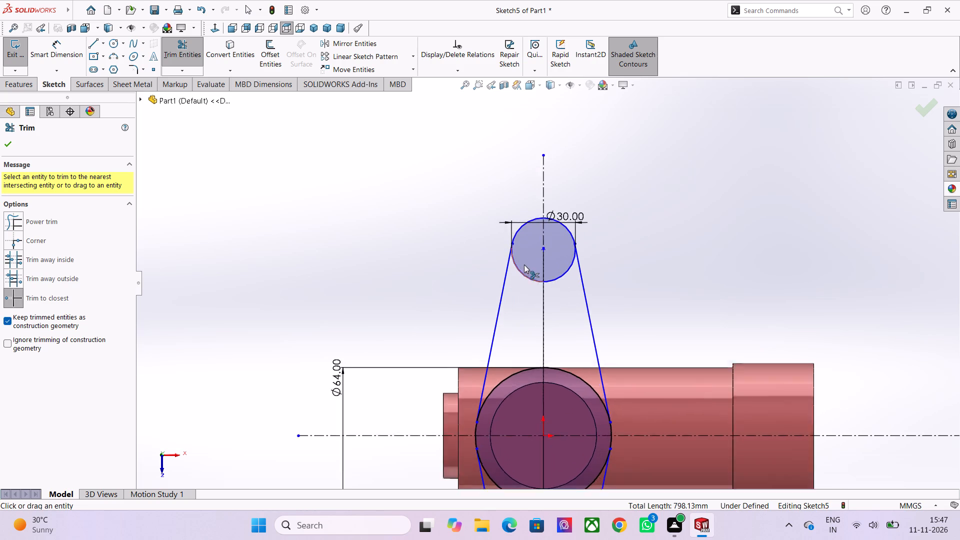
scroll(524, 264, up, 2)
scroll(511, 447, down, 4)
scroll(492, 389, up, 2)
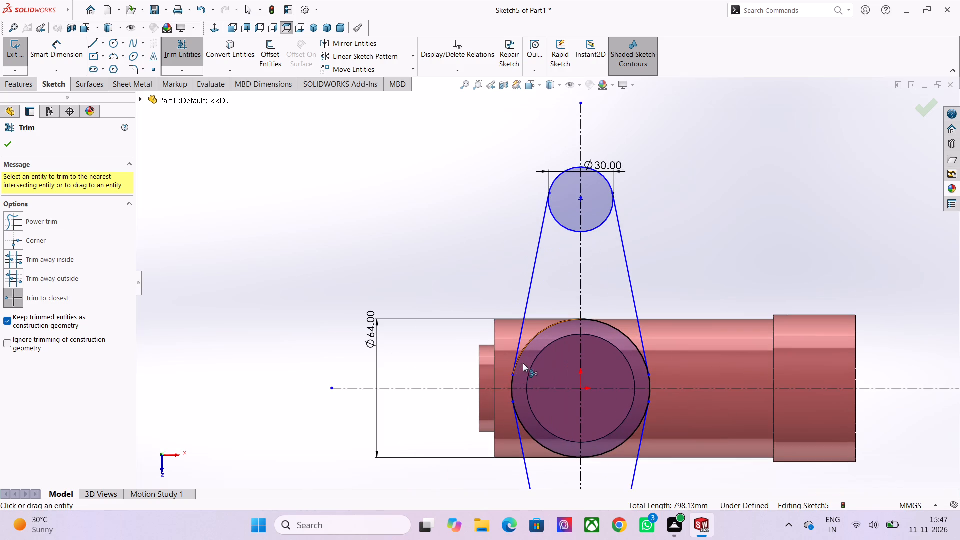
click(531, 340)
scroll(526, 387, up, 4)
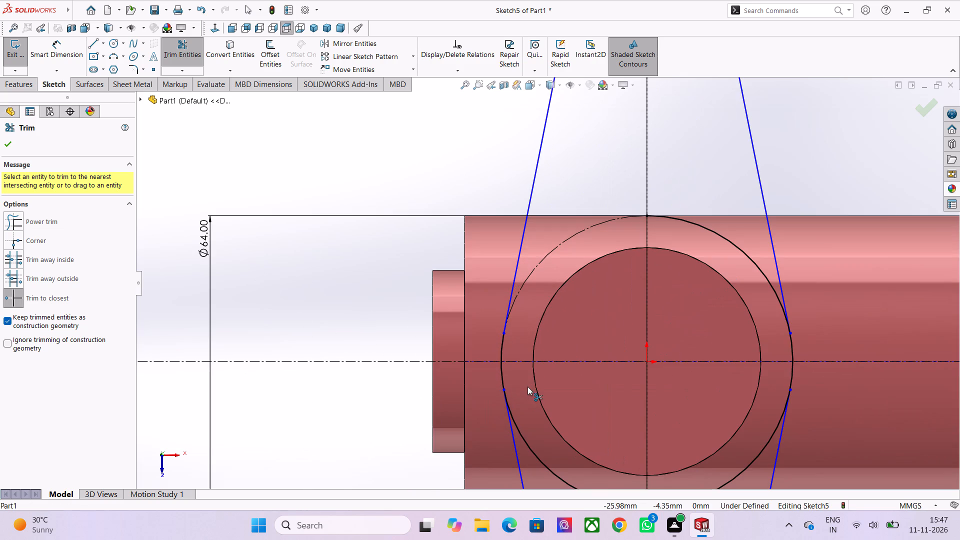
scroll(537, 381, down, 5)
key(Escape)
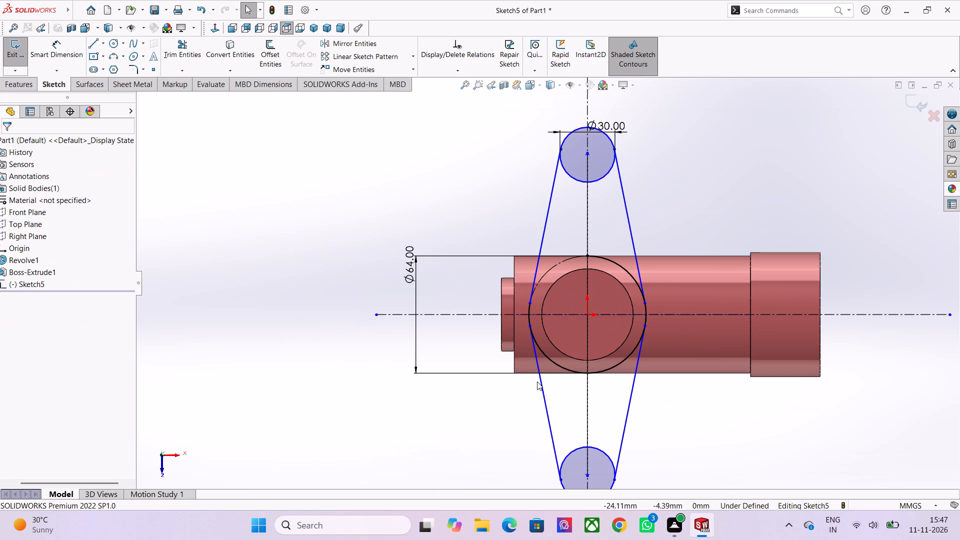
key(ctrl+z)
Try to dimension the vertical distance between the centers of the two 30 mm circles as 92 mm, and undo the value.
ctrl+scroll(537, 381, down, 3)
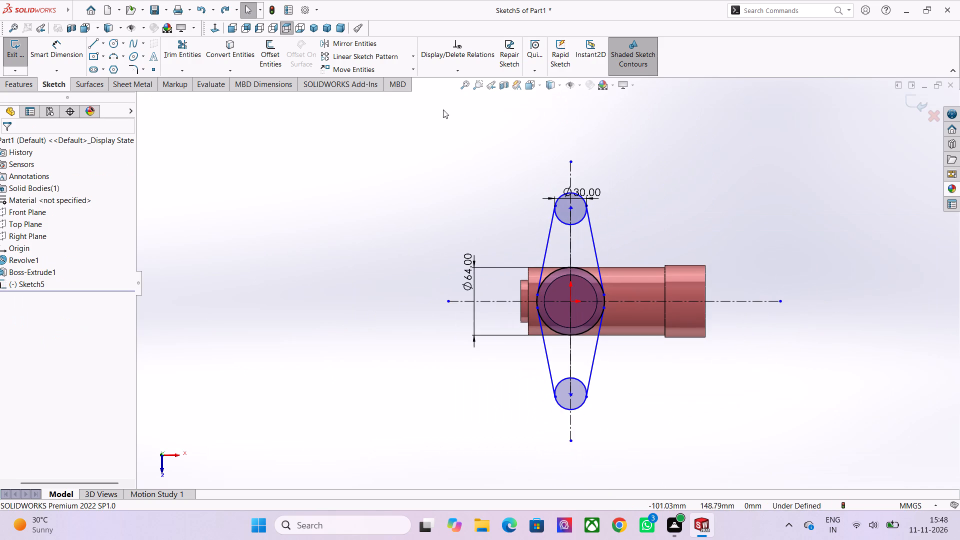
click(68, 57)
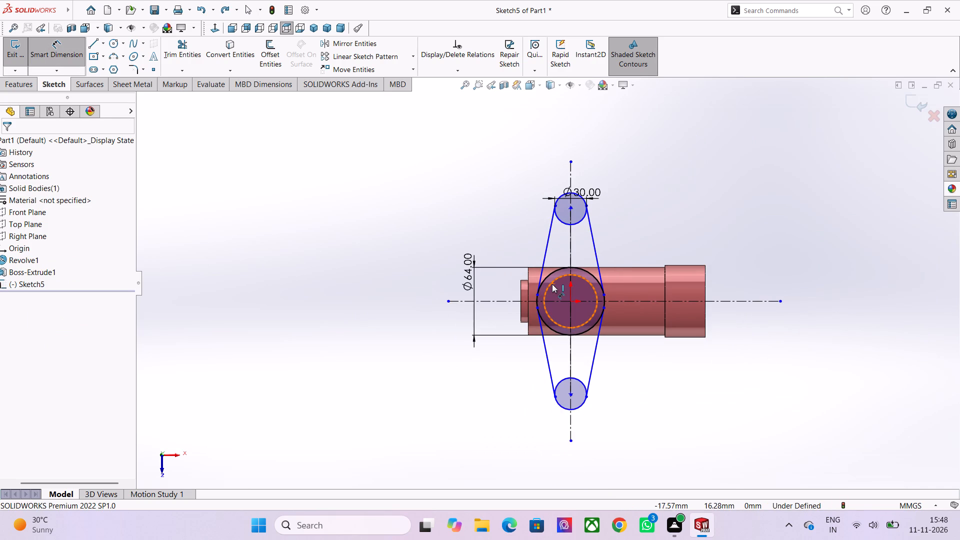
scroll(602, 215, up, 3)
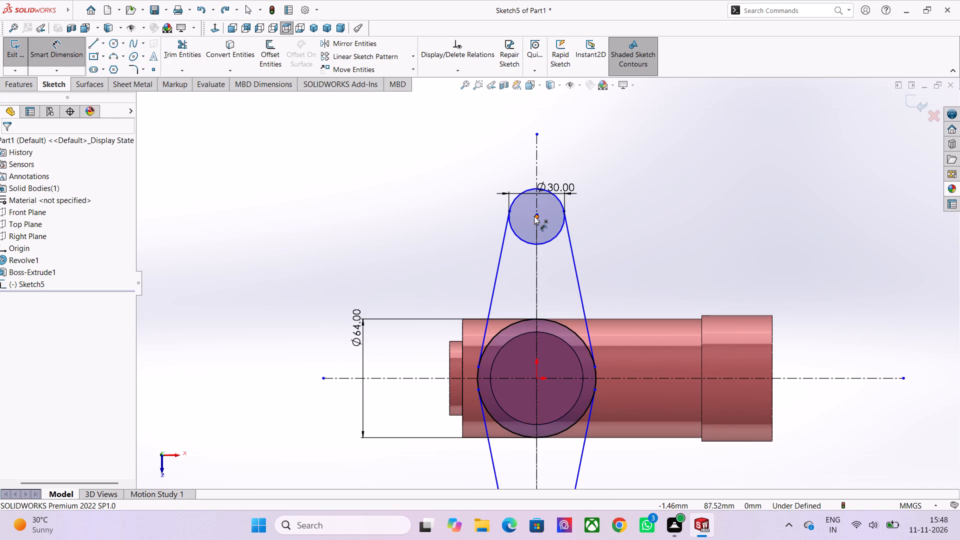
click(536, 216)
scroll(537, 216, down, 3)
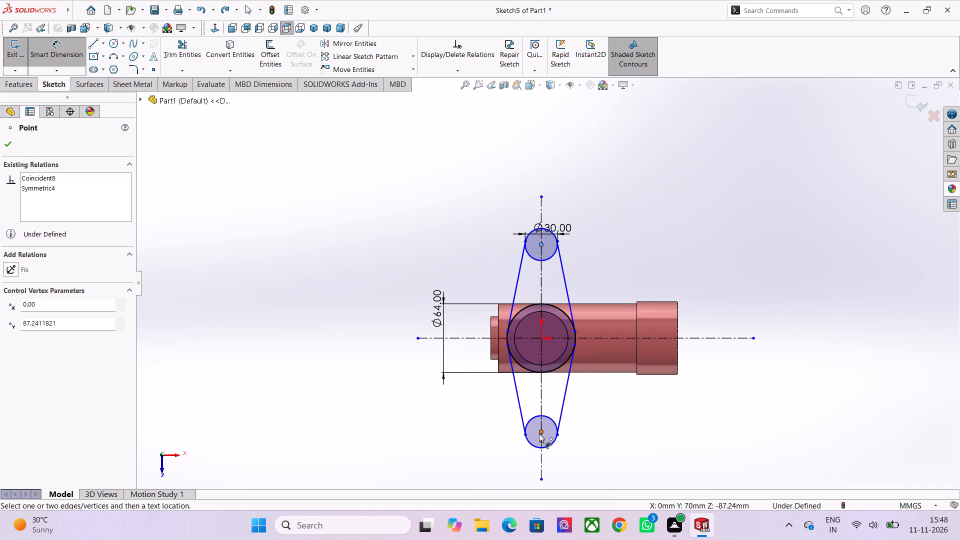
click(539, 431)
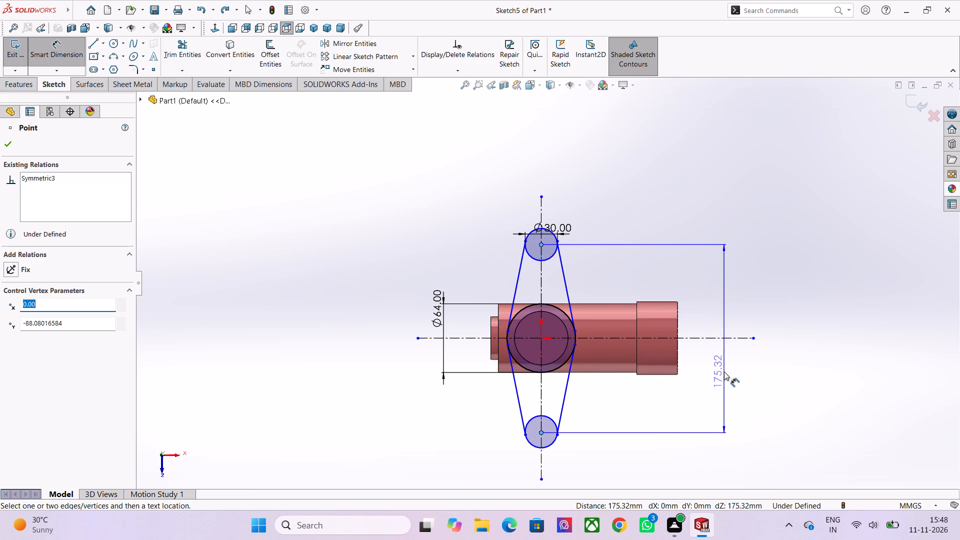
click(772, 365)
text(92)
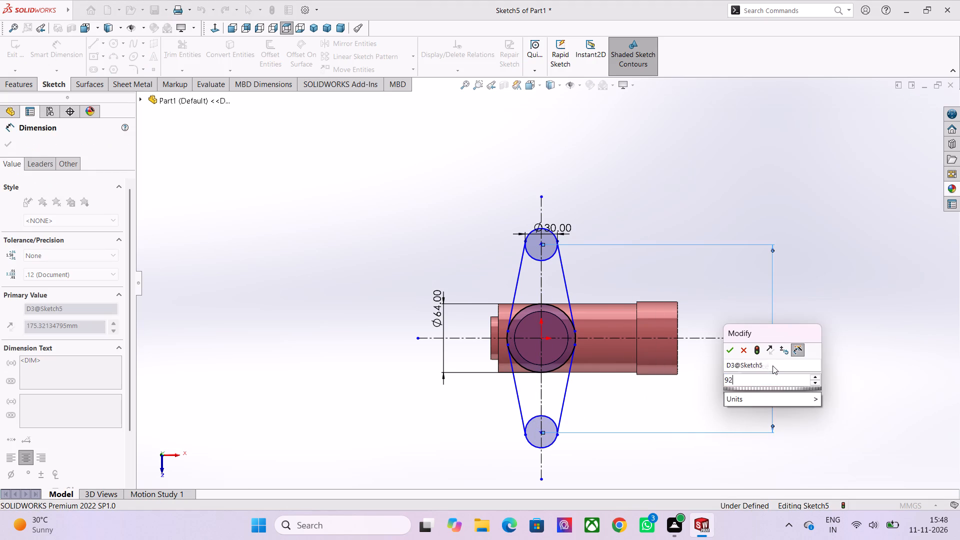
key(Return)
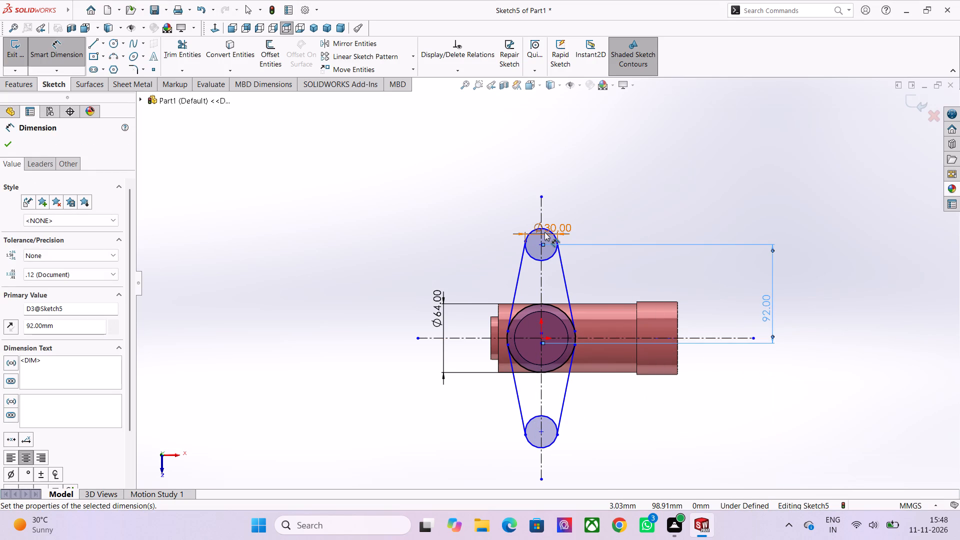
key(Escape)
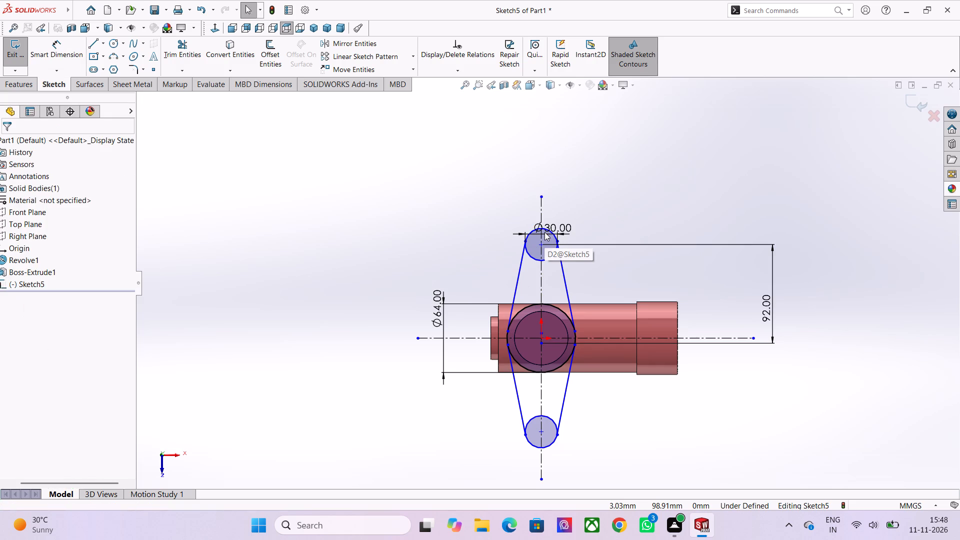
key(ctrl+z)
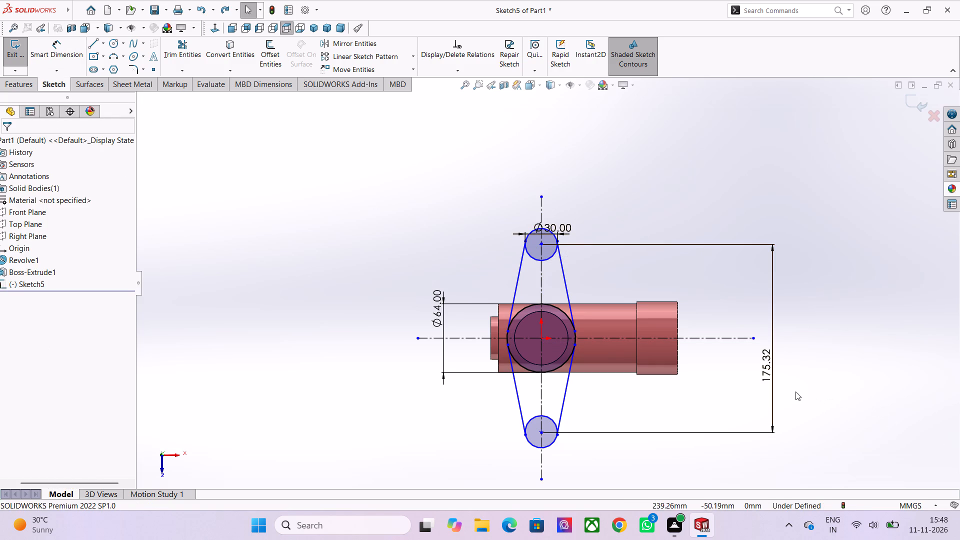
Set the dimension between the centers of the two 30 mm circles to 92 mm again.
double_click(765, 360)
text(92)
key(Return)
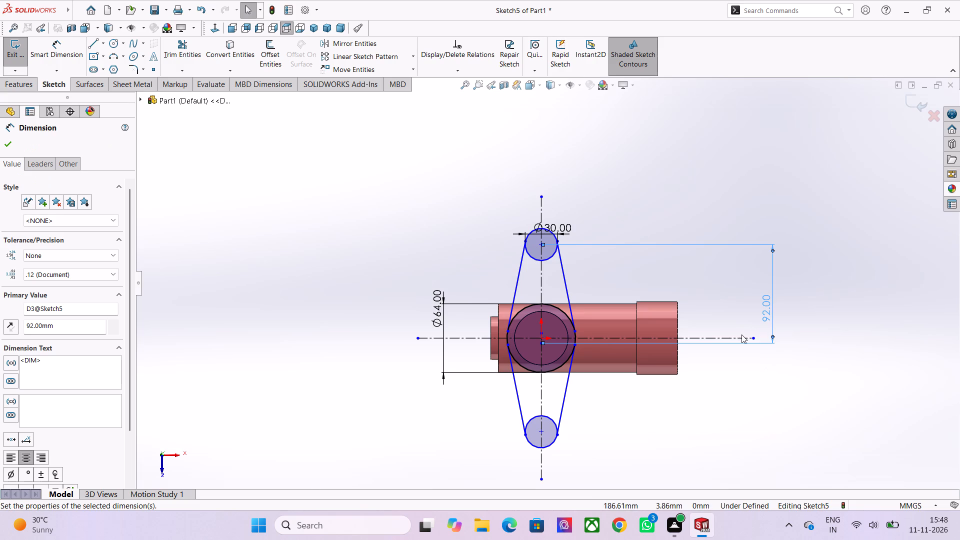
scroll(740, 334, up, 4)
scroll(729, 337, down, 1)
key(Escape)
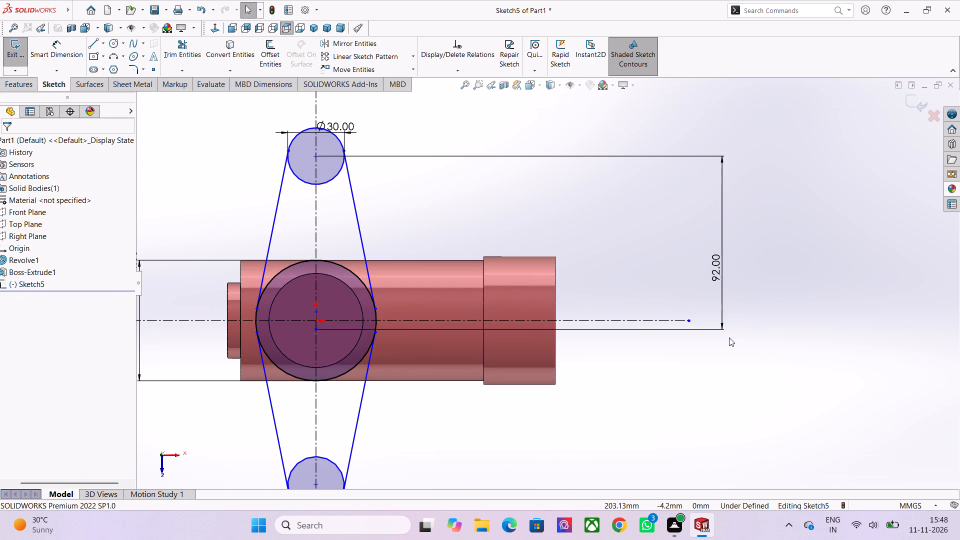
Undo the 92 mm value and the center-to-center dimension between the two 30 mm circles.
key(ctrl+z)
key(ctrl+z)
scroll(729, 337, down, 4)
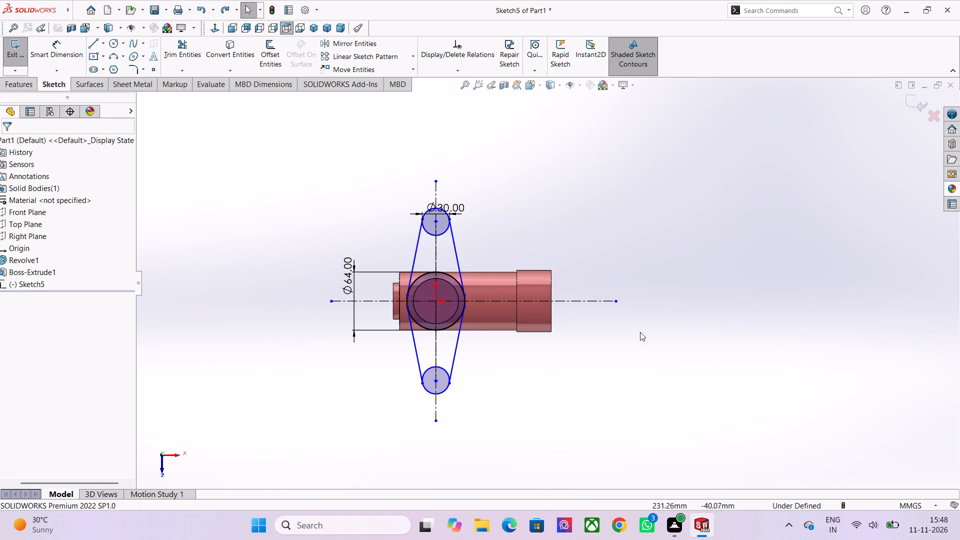
Add a vertical relation between the center of the 64 mm circle and the centers of the two 30 mm circles.
scroll(375, 316, down, 1)
scroll(252, 317, up, 3)
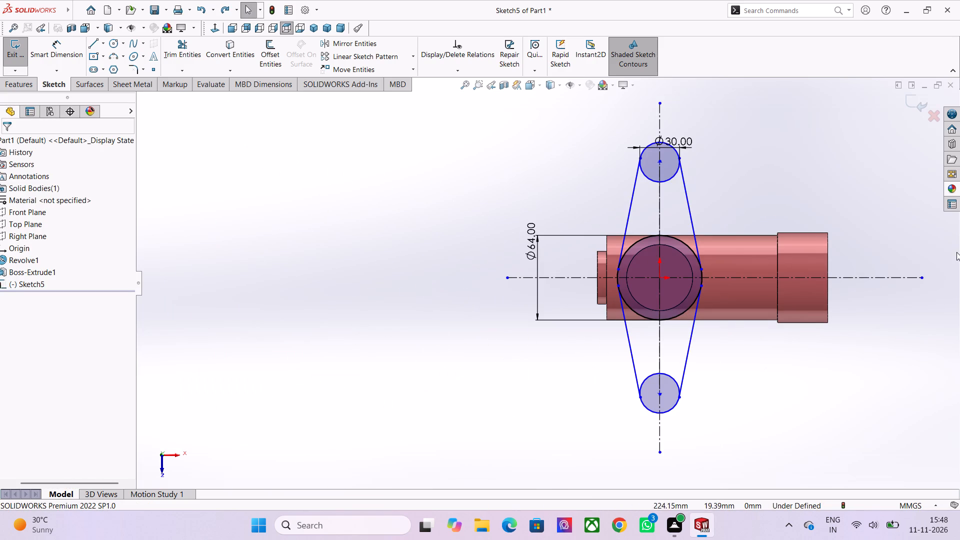
scroll(700, 236, up, 3)
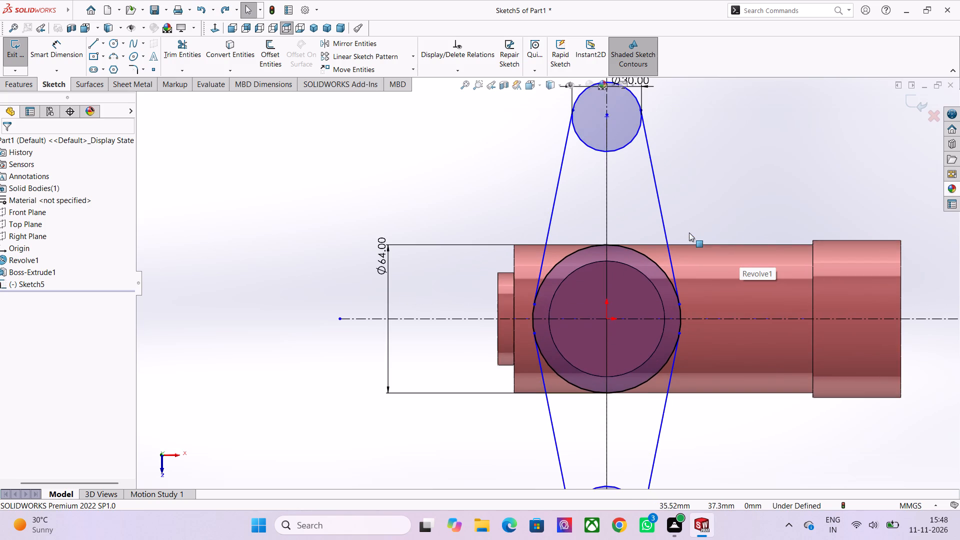
scroll(684, 217, down, 1)
scroll(637, 151, down, 3)
scroll(585, 338, up, 1)
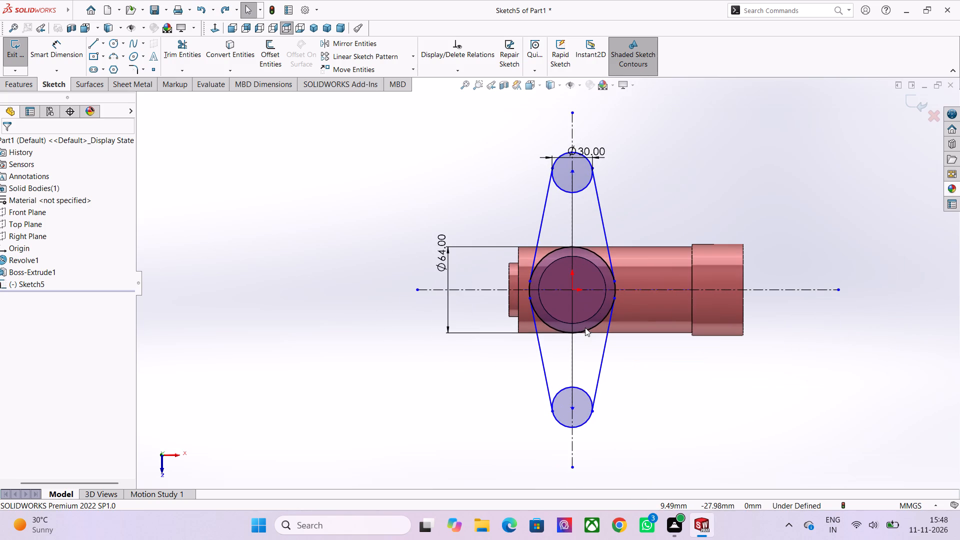
click(570, 172)
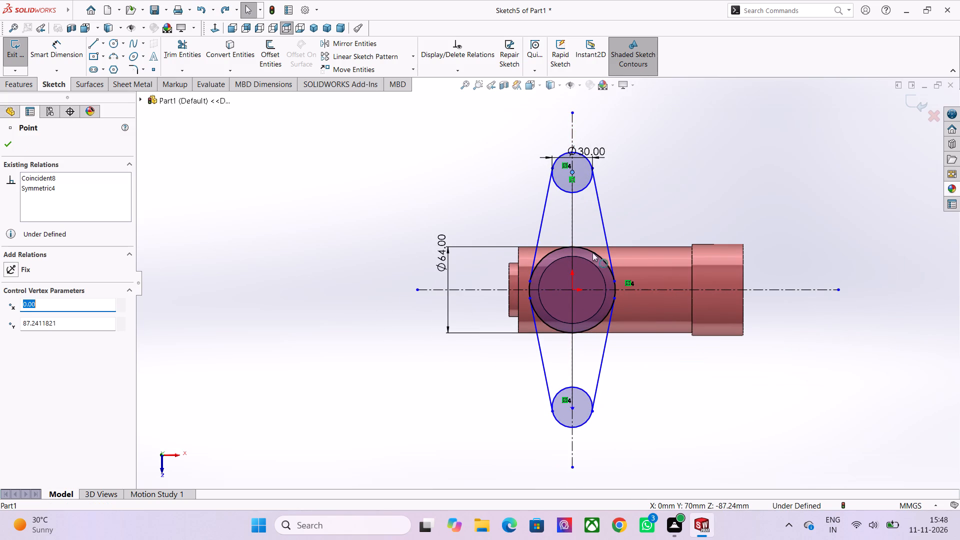
click(571, 288)
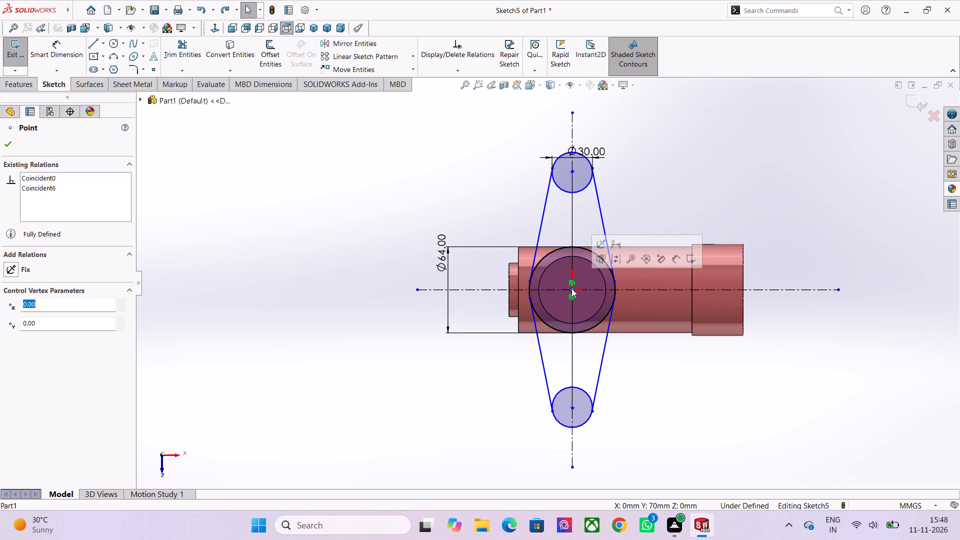
ctrl+click(573, 172)
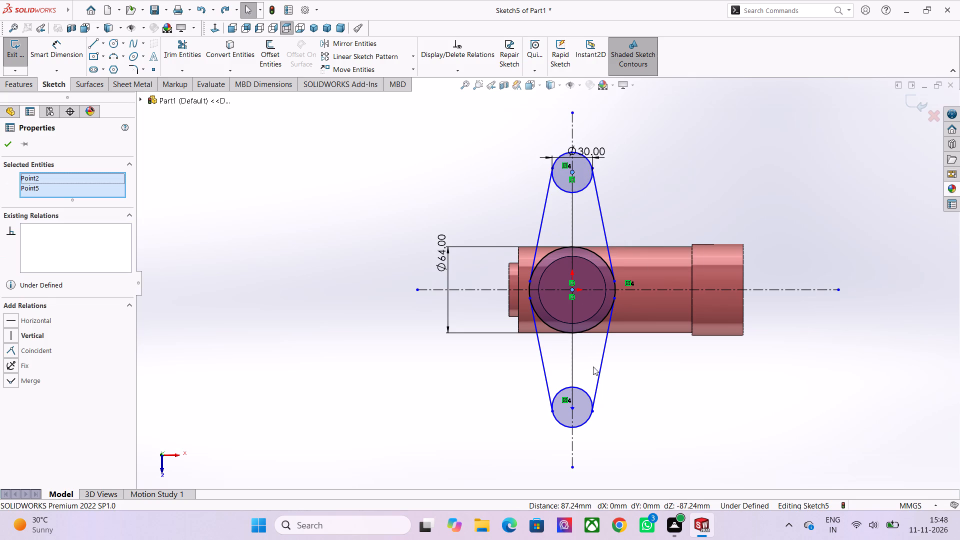
ctrl+click(572, 407)
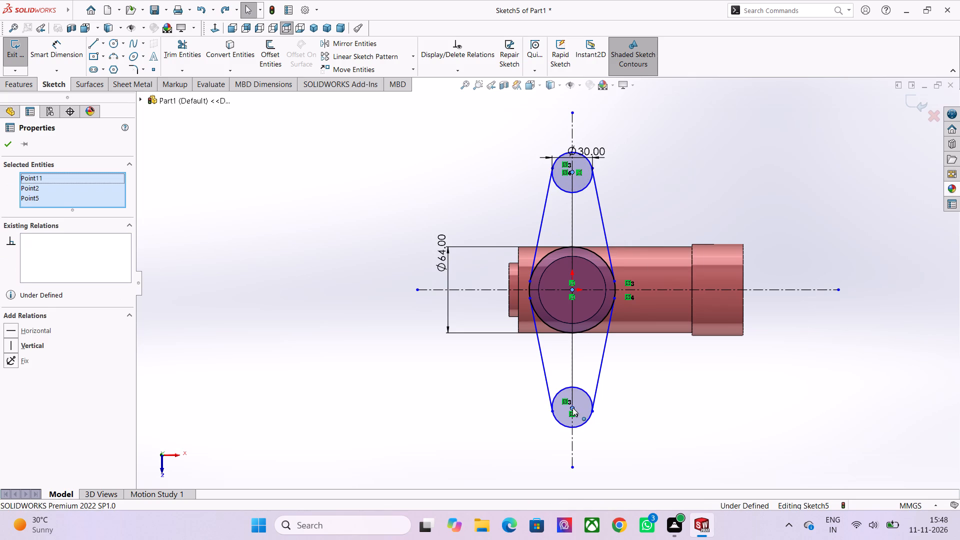
click(42, 348)
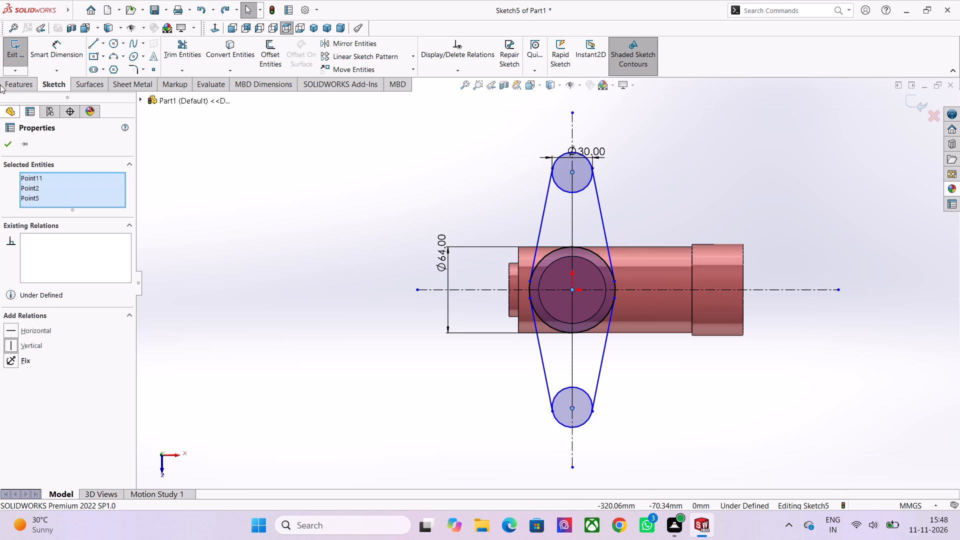
click(5, 144)
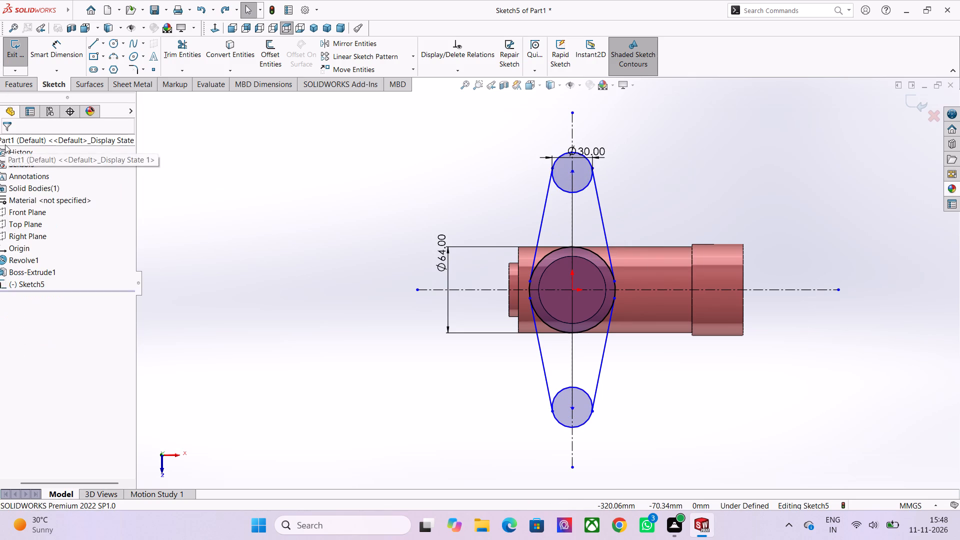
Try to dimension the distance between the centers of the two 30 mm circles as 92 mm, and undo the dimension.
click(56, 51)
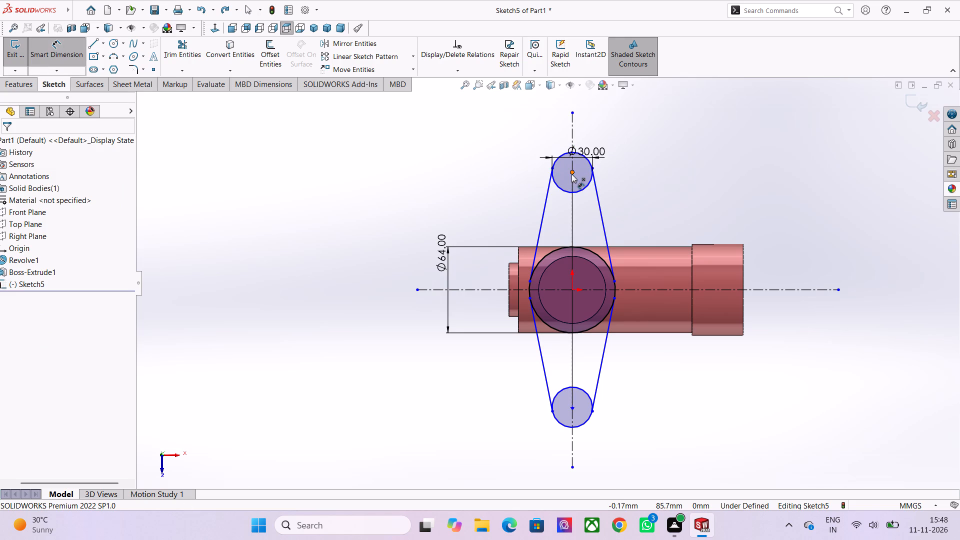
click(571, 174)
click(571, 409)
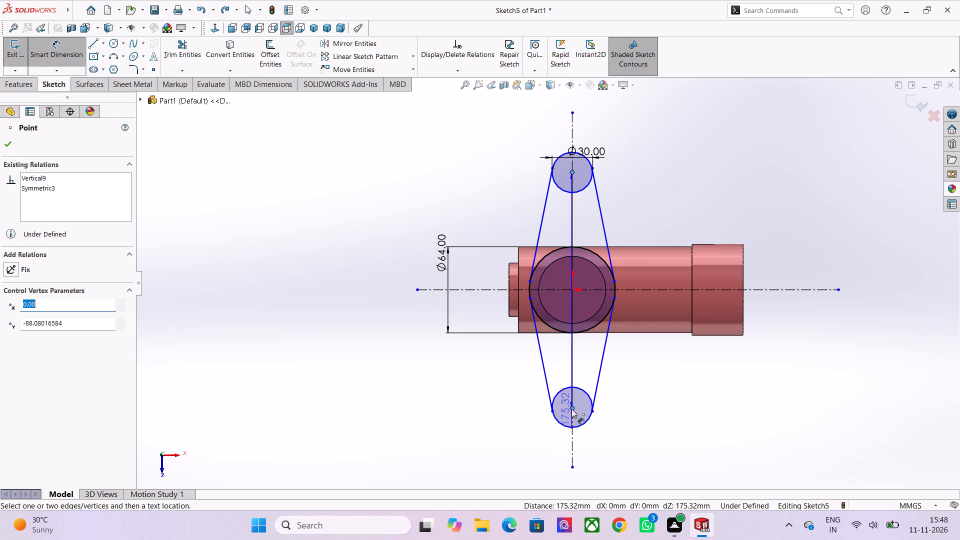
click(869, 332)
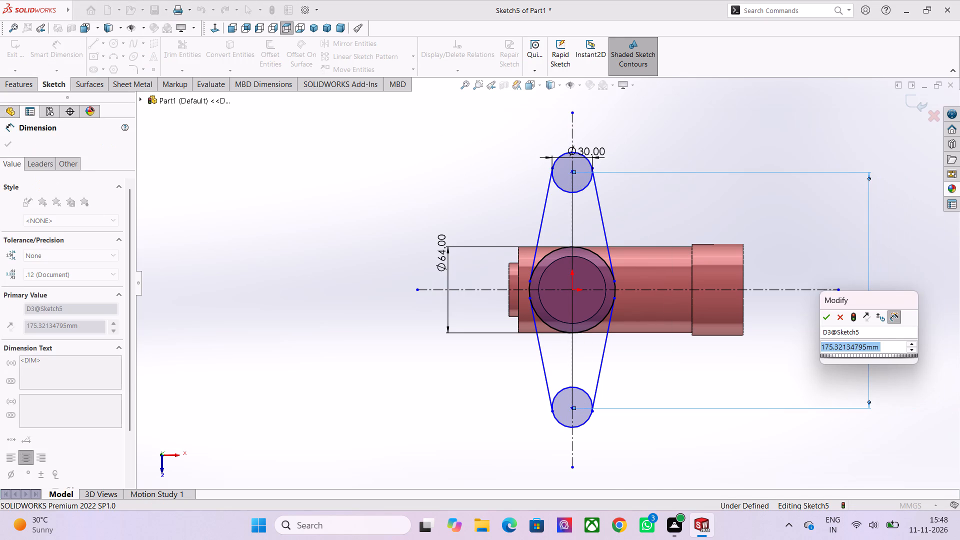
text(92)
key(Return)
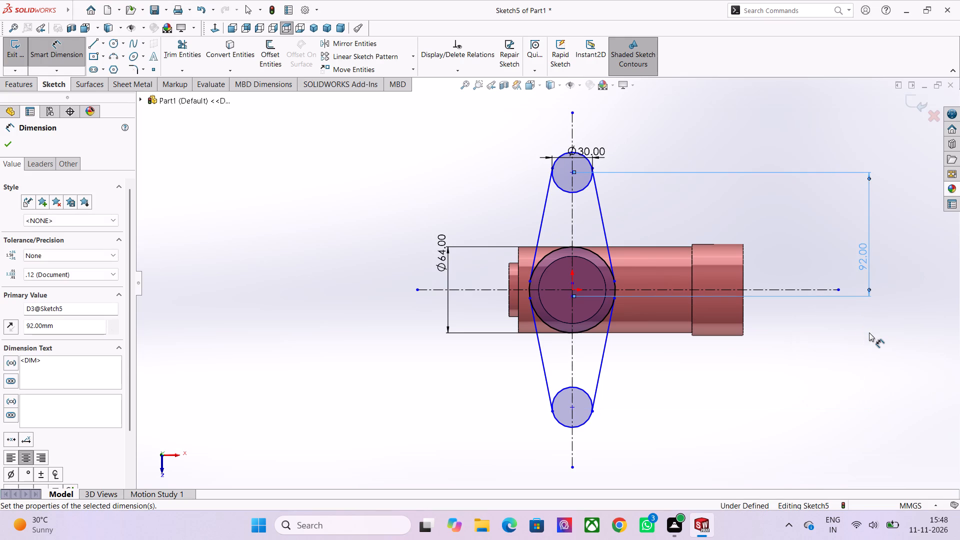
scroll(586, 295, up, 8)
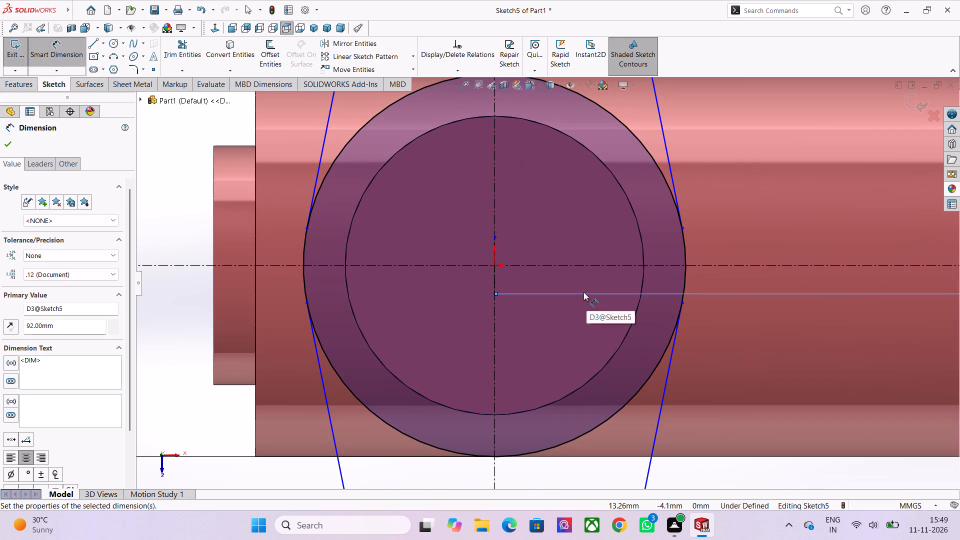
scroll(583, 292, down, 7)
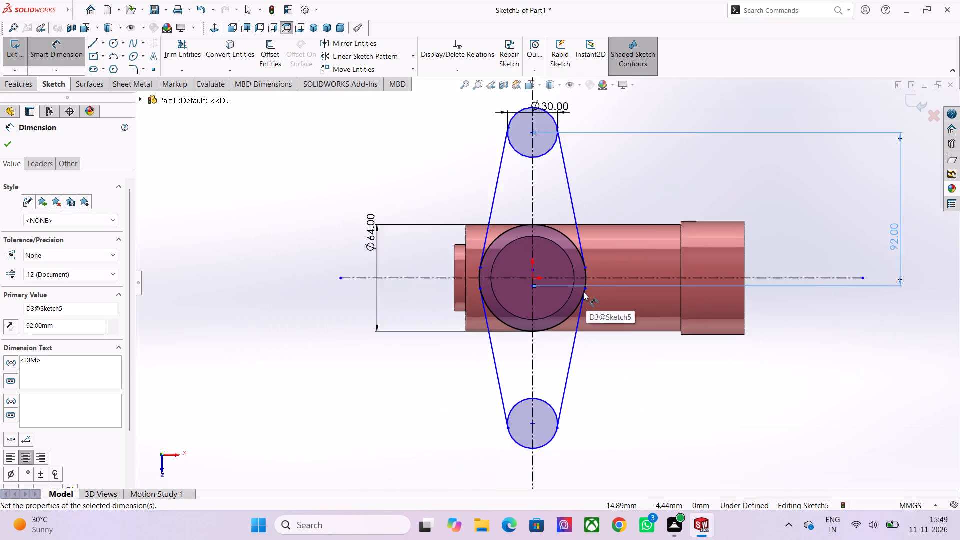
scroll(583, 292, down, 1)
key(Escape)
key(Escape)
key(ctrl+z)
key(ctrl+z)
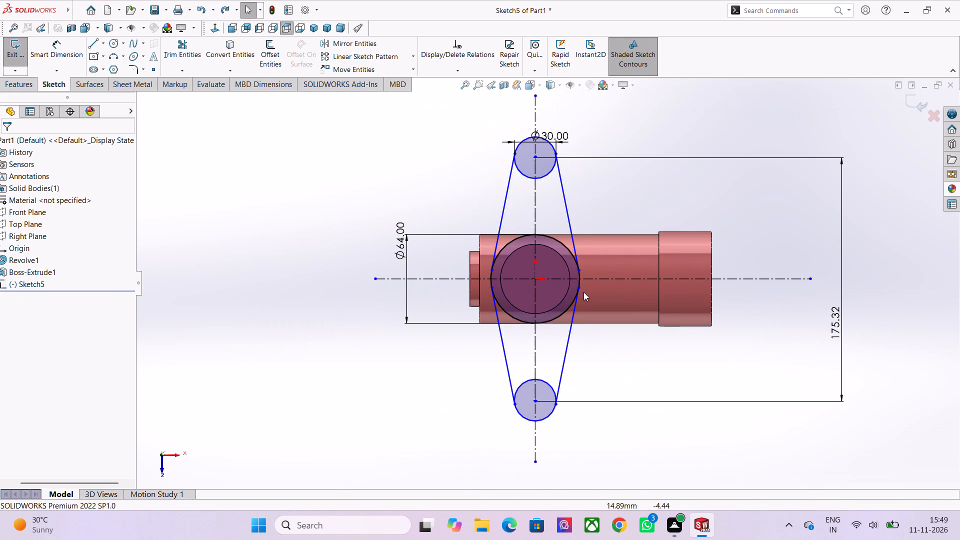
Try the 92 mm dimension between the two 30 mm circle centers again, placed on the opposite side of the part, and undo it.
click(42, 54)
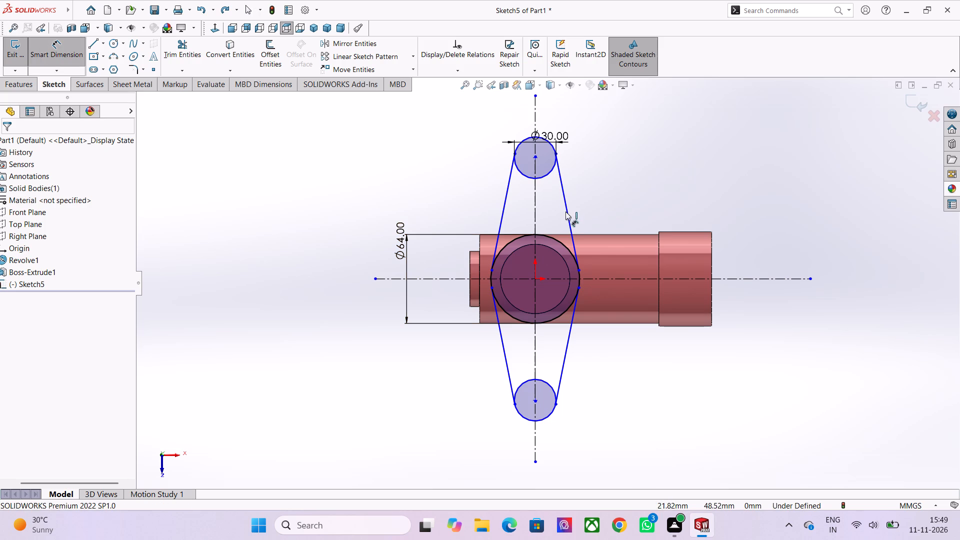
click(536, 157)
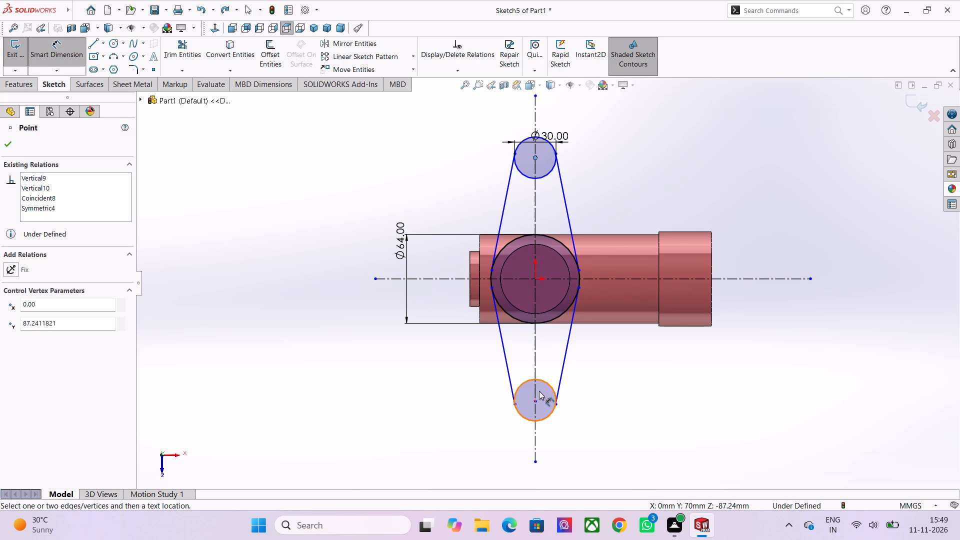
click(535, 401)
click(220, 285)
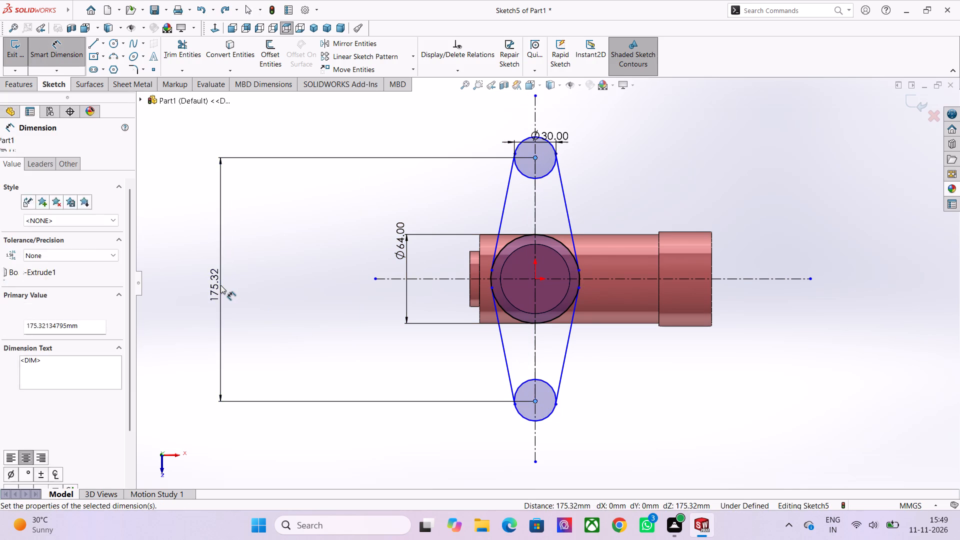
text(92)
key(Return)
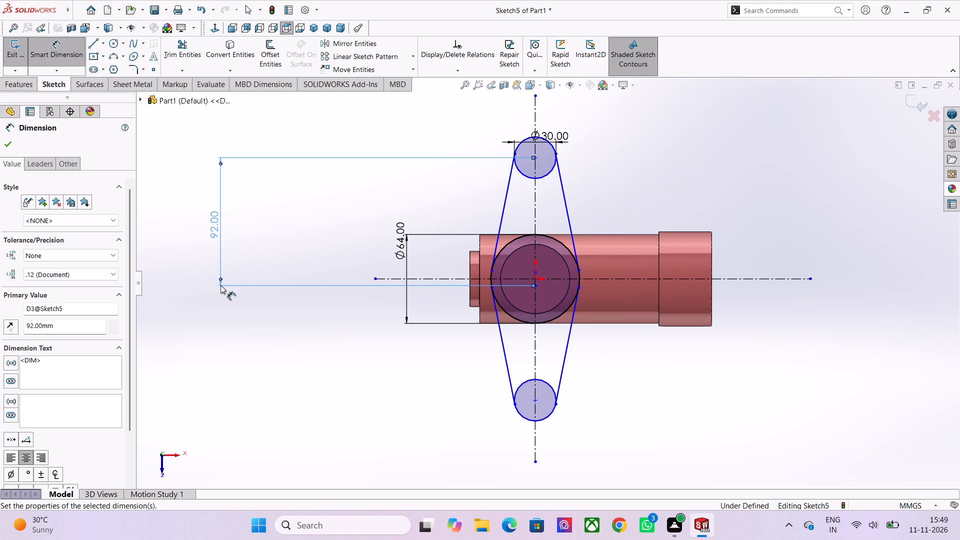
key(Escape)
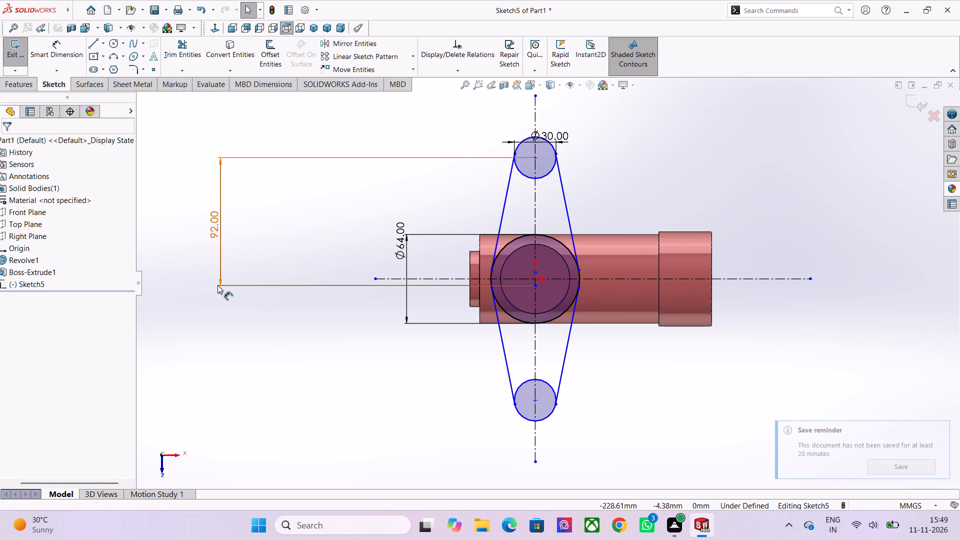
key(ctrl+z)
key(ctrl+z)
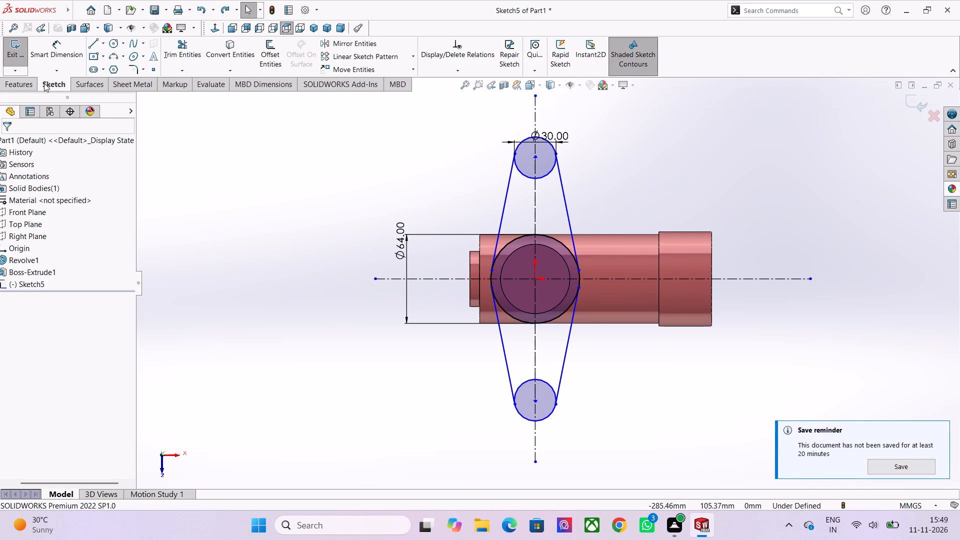
Dimension the vertical distance from the 64 mm circle's center to the upper 30 mm circle's center as 46 mm.
click(51, 56)
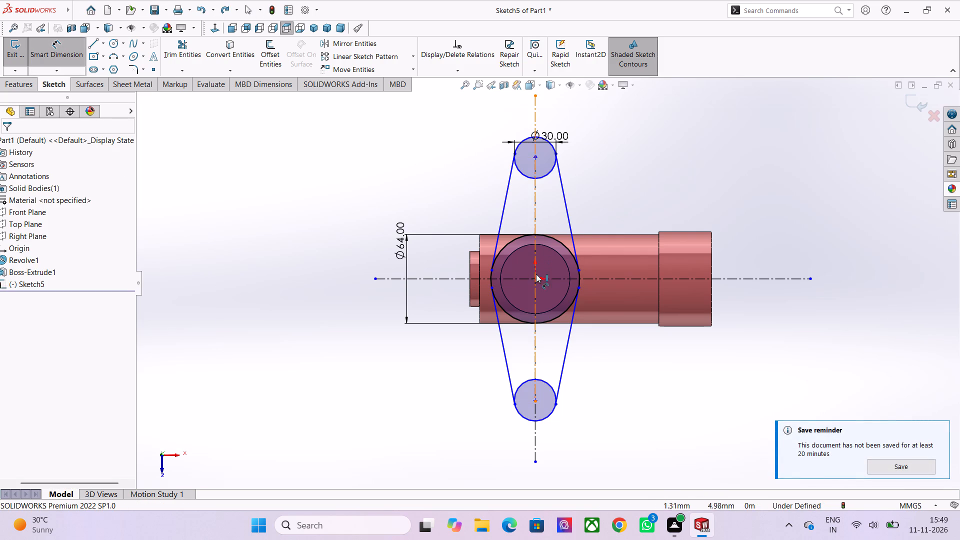
click(535, 278)
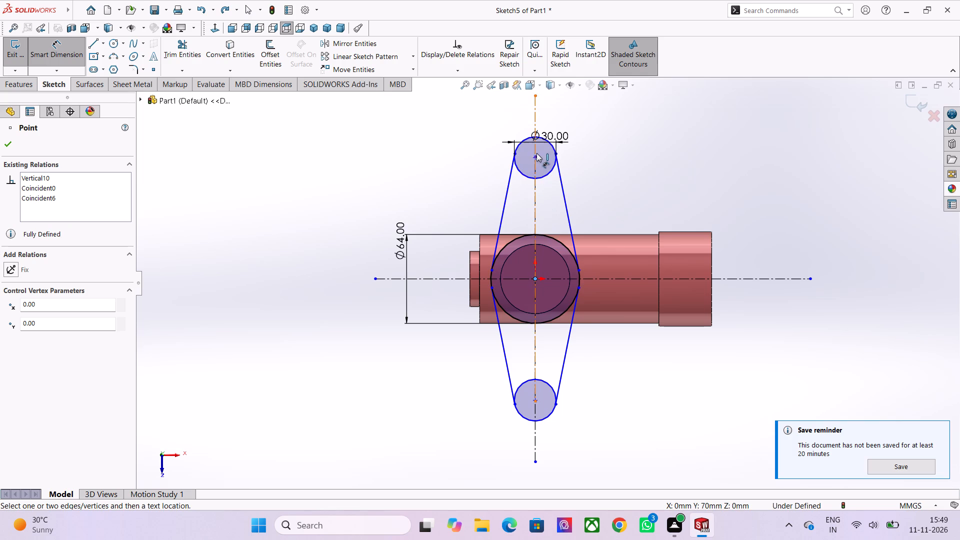
click(535, 158)
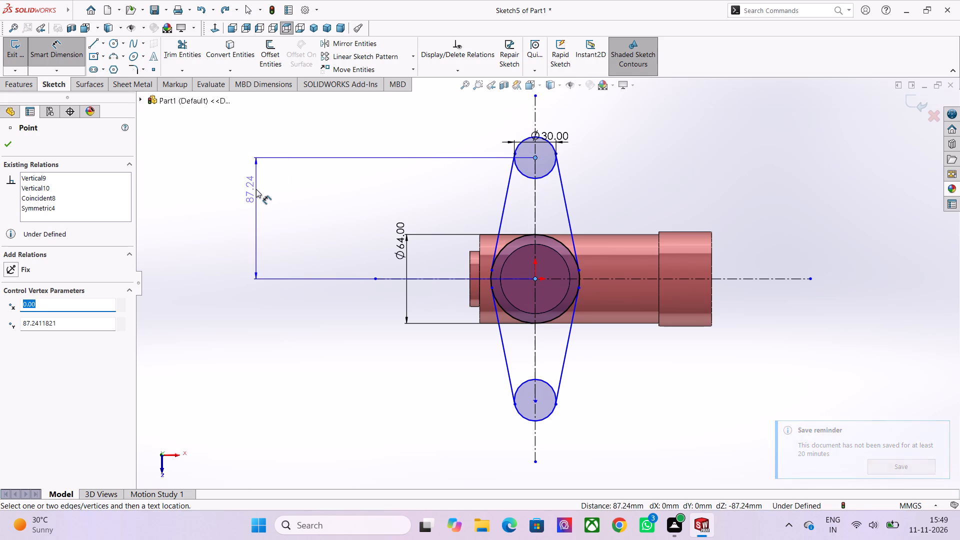
click(256, 189)
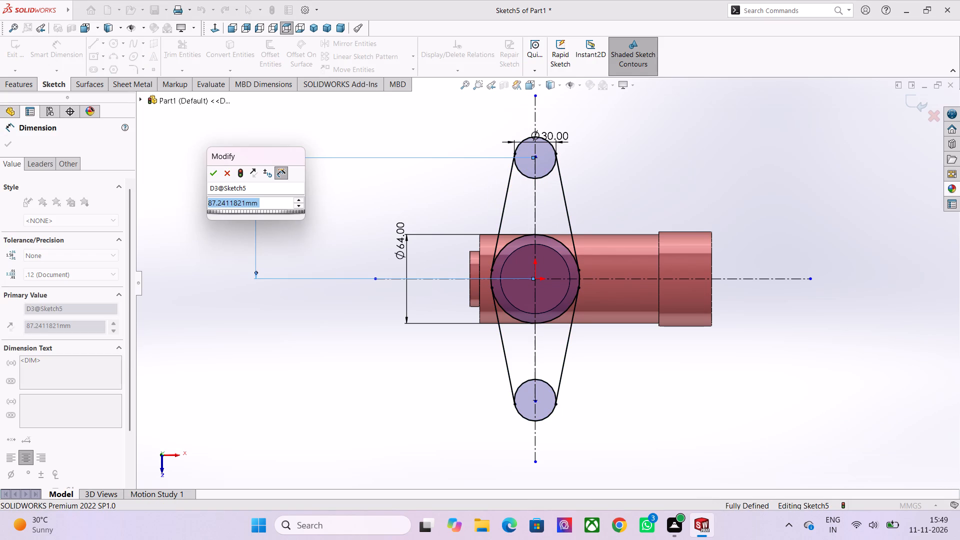
text(46)
key(Return)
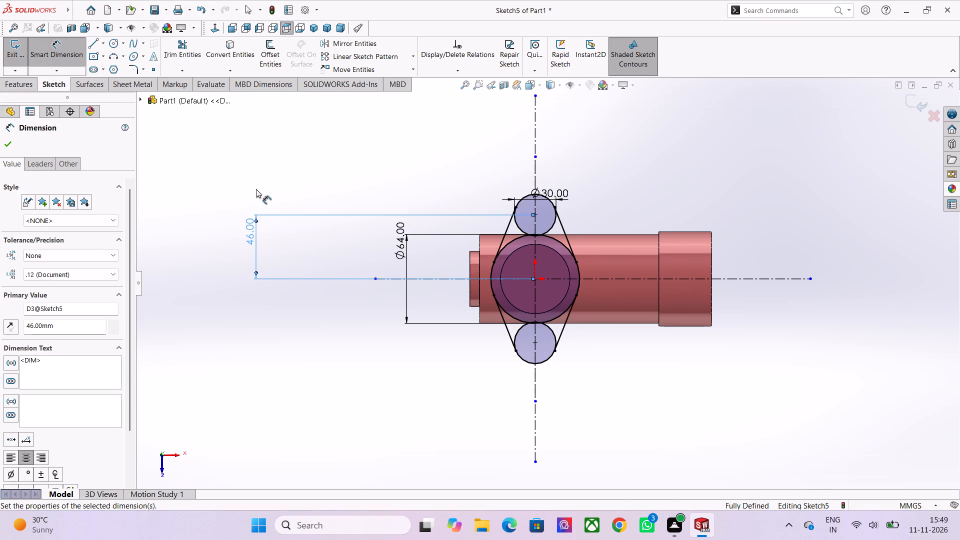
click(10, 142)
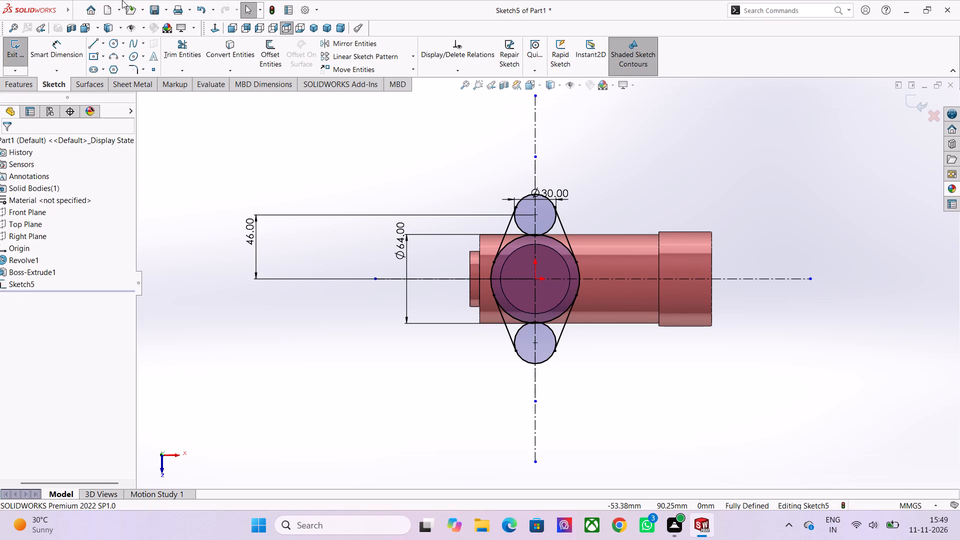
click(264, 194)
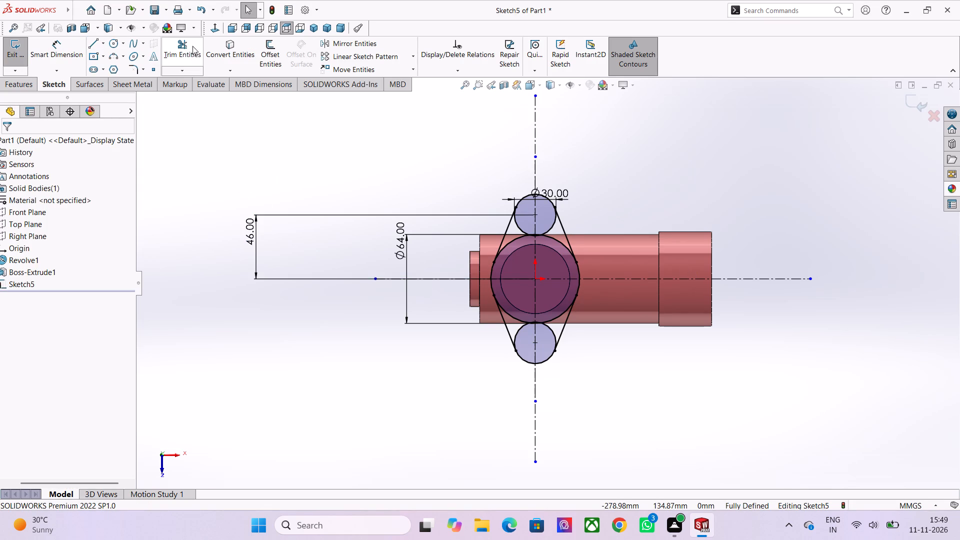
Trim the inner arcs of the upper 30 mm circle and the upper arc of the 64 mm circle between the tangent lines.
click(189, 48)
scroll(591, 186, up, 1)
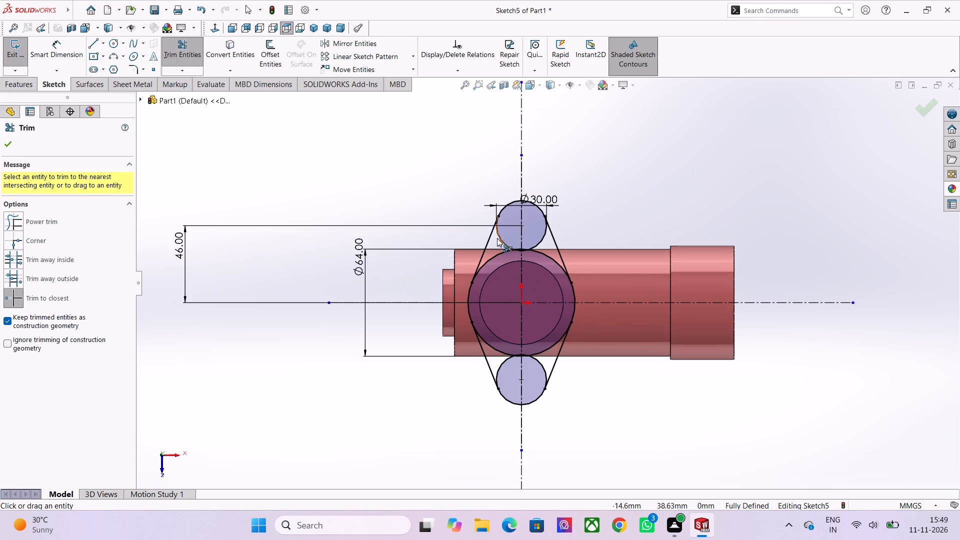
scroll(494, 241, up, 3)
click(515, 243)
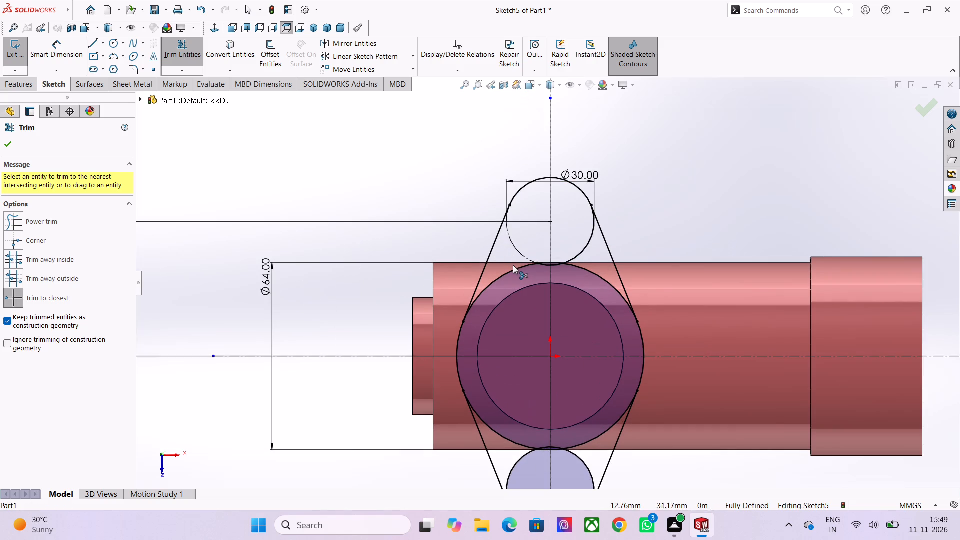
click(514, 266)
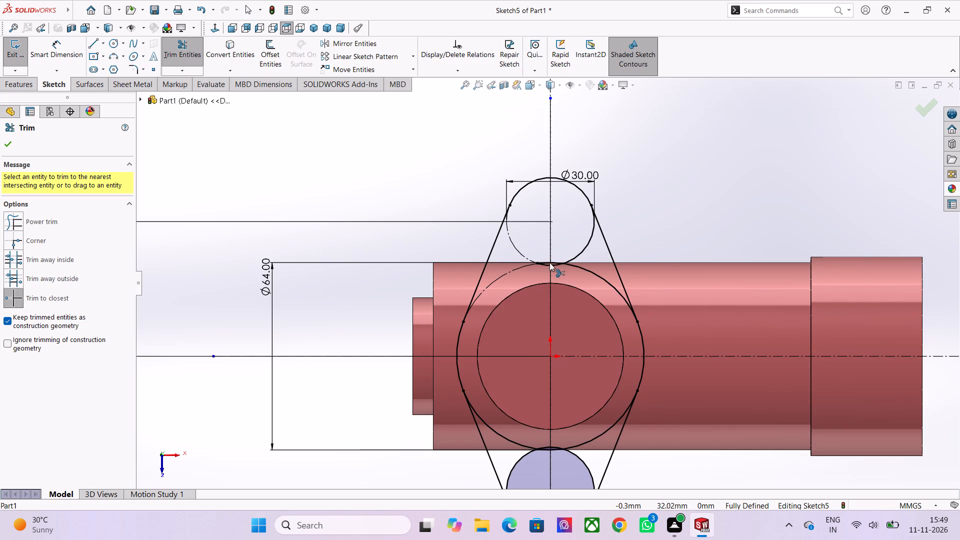
scroll(546, 264, up, 2)
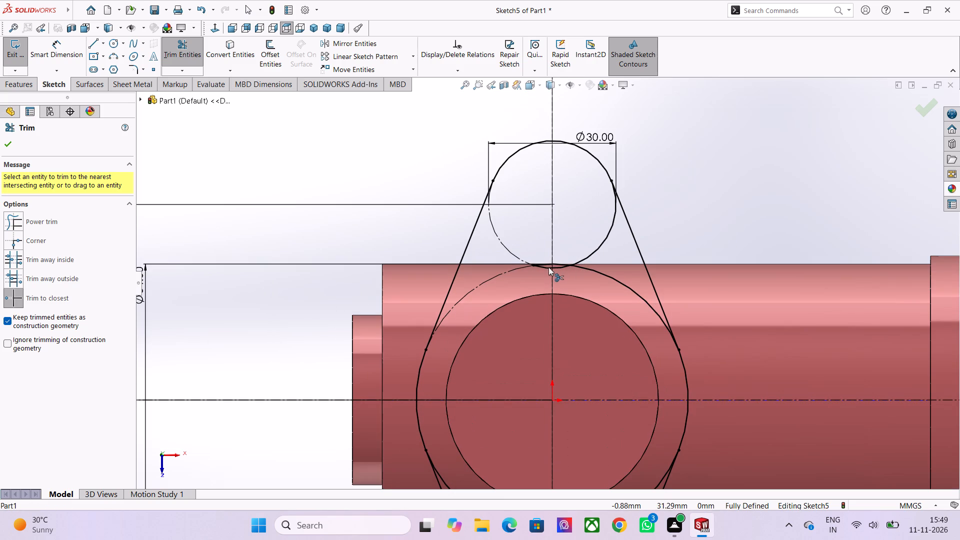
scroll(547, 267, up, 4)
click(546, 273)
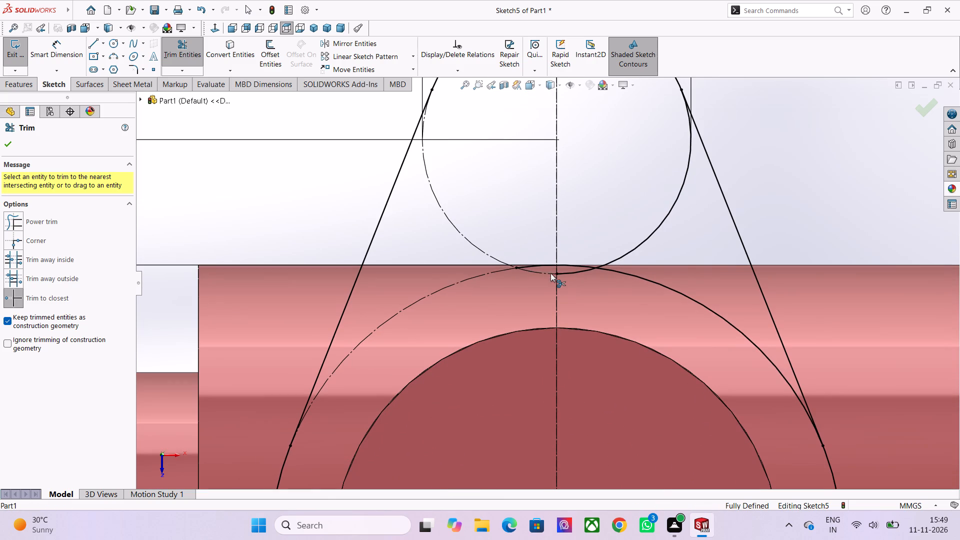
click(572, 272)
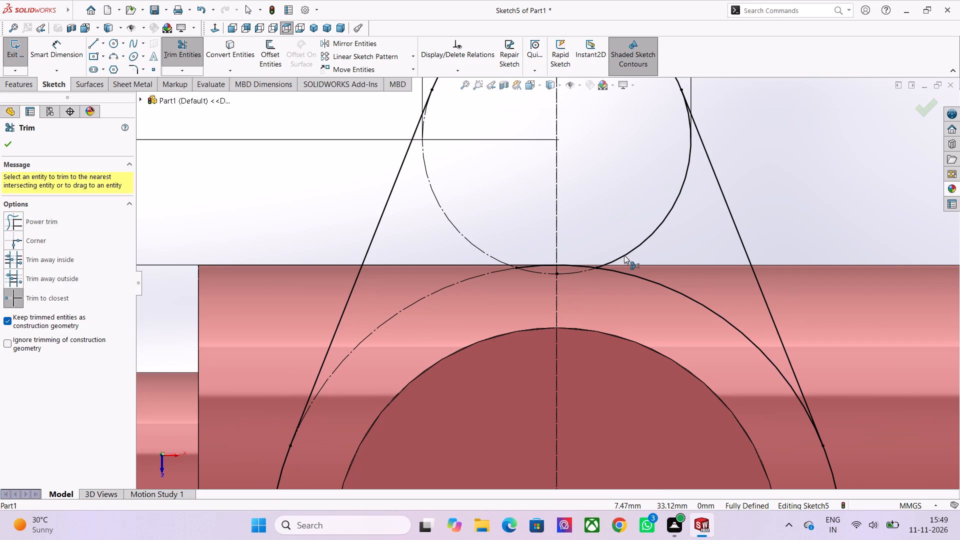
click(627, 253)
click(632, 274)
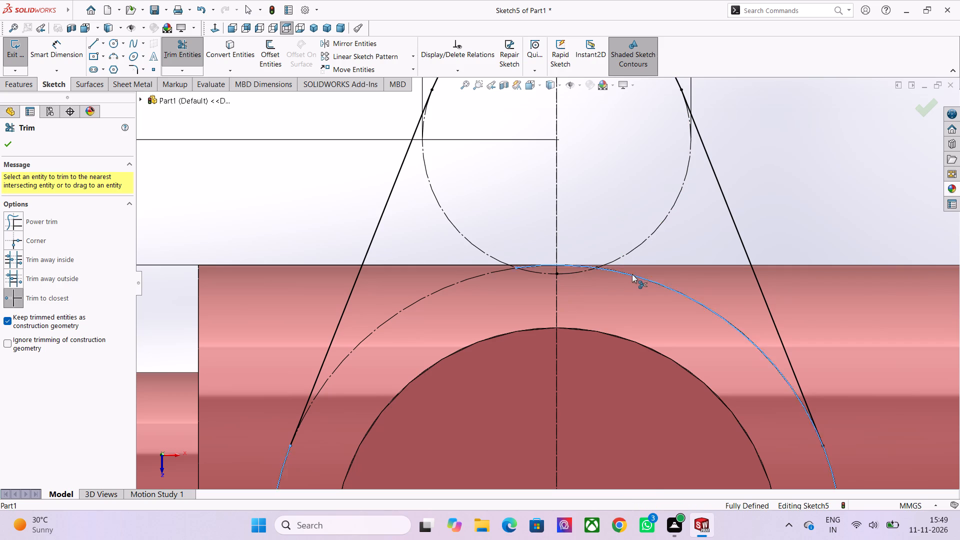
Trim the inner arcs of the lower 30 mm circle and the lower arc of the 64 mm circle between the tangent lines.
scroll(632, 274, down, 3)
scroll(651, 349, down, 3)
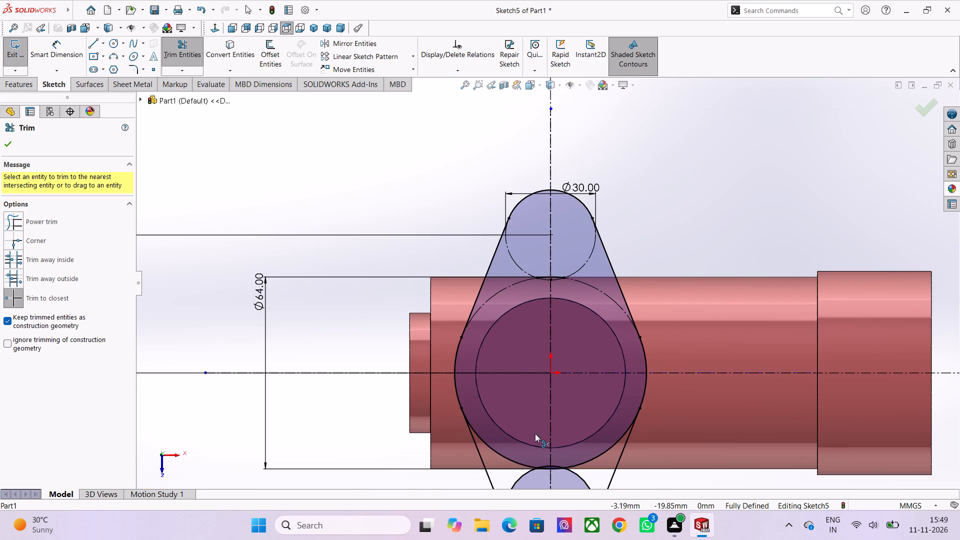
scroll(518, 452, up, 3)
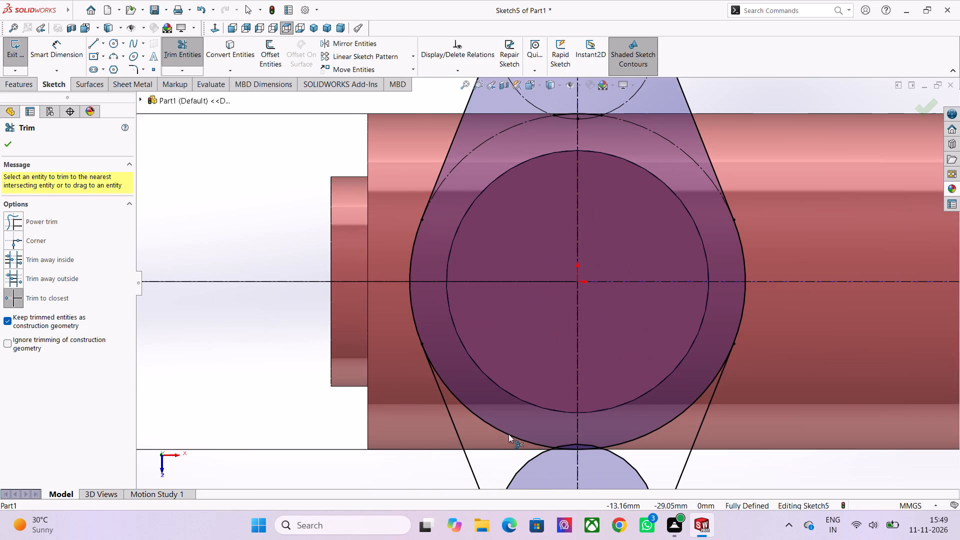
click(508, 434)
scroll(508, 434, down, 2)
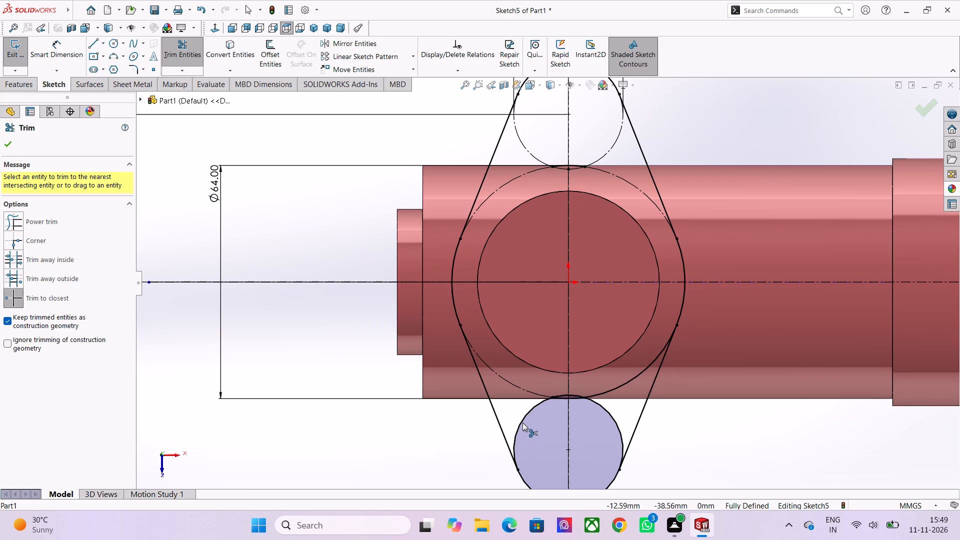
click(522, 420)
click(561, 395)
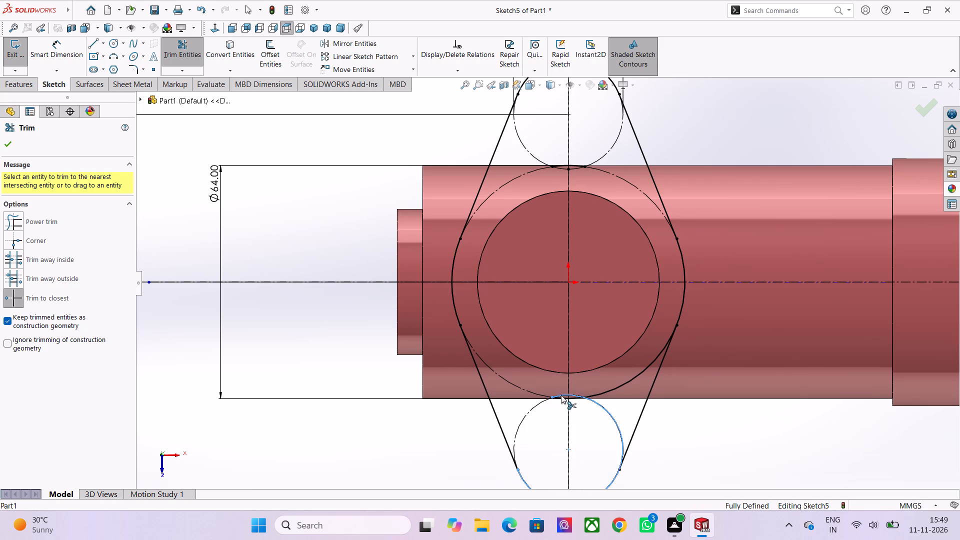
click(576, 395)
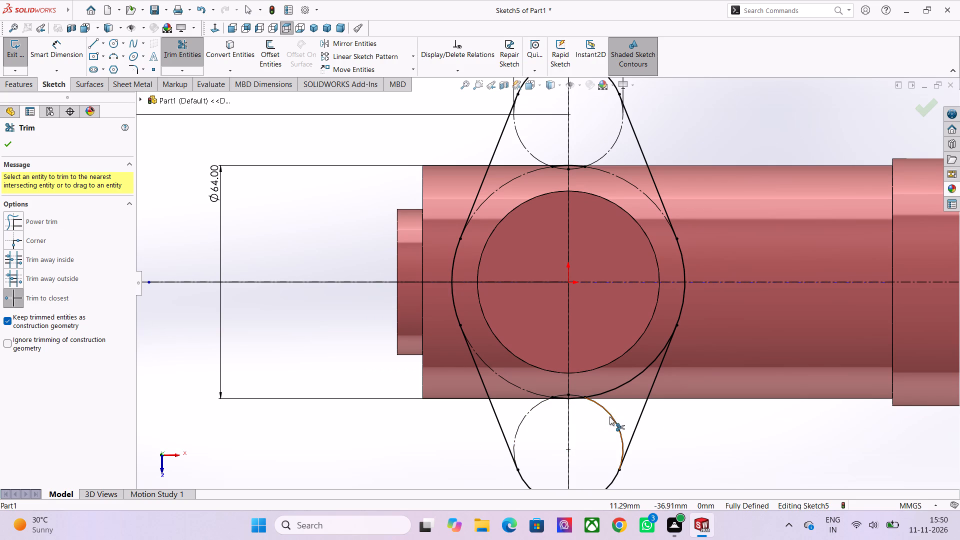
click(613, 418)
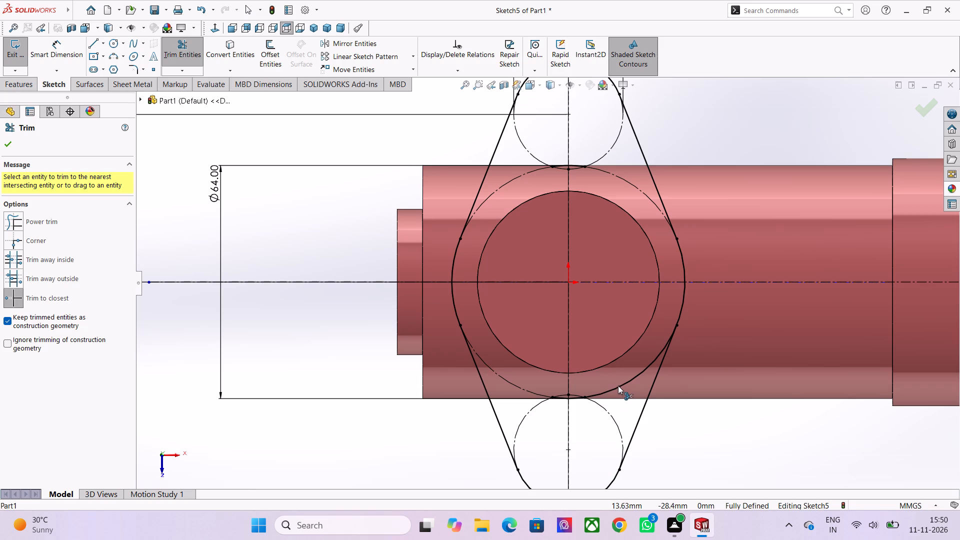
click(618, 385)
Extrude the trimmed flange region 16 mm blind in the reversed direction, merged with the vertical boss.
scroll(618, 385, down, 2)
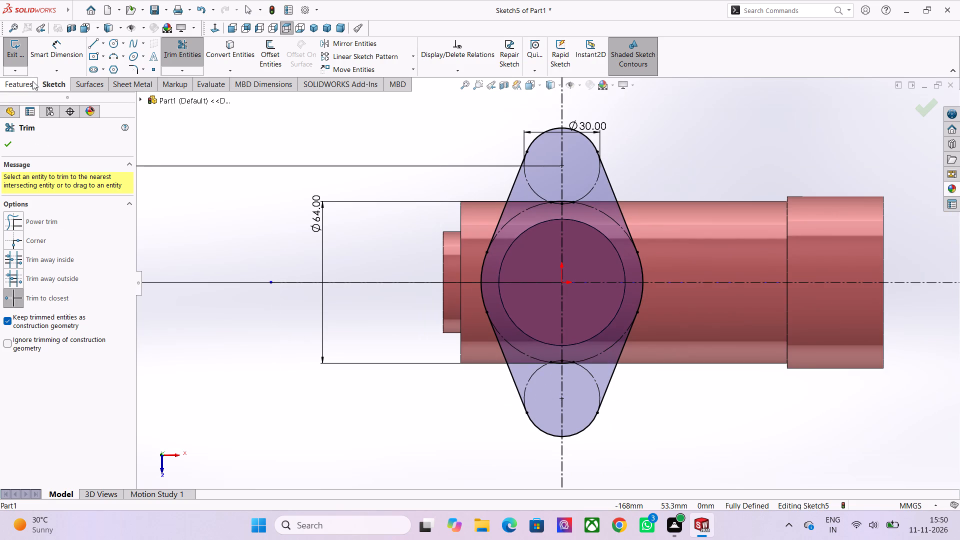
click(20, 59)
click(20, 59)
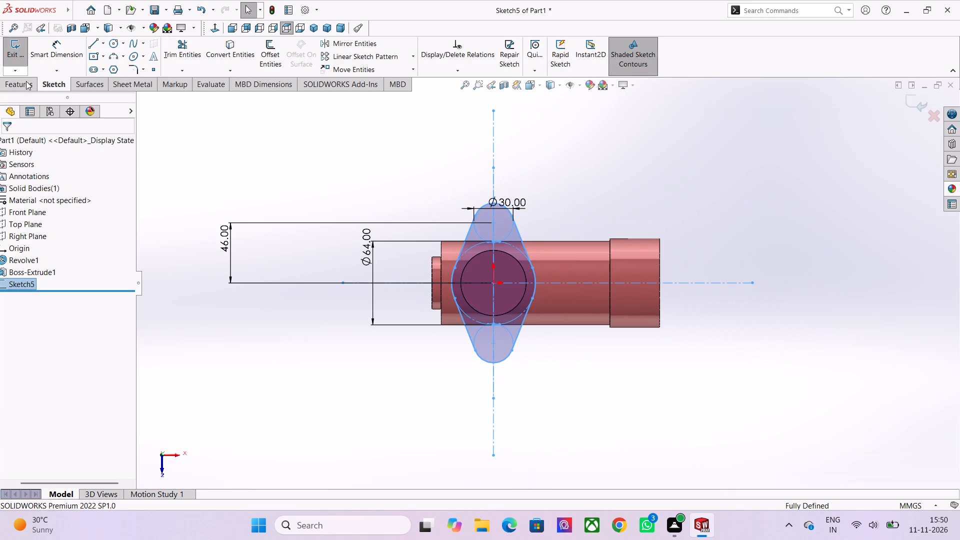
click(26, 87)
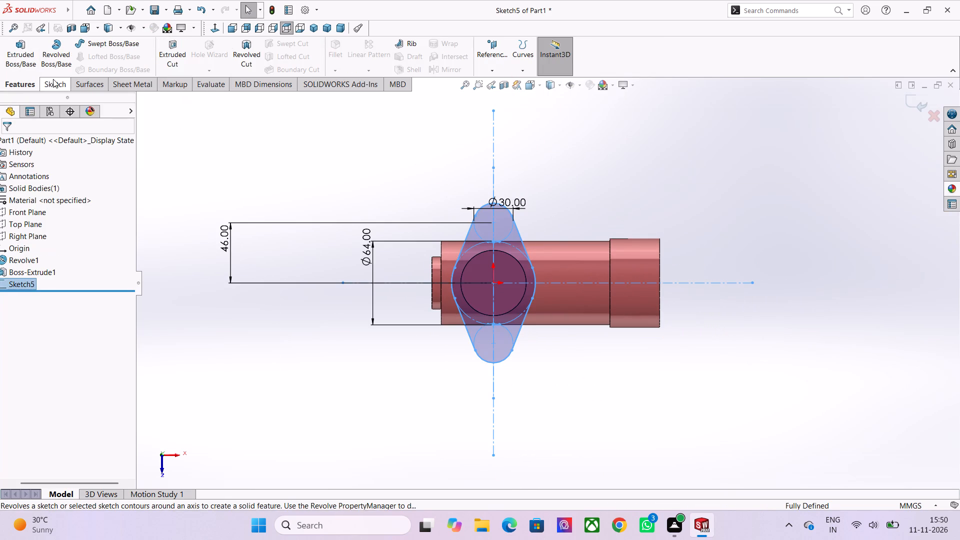
click(28, 60)
scroll(525, 375, down, 1)
middle_drag(525, 375, 507, 243)
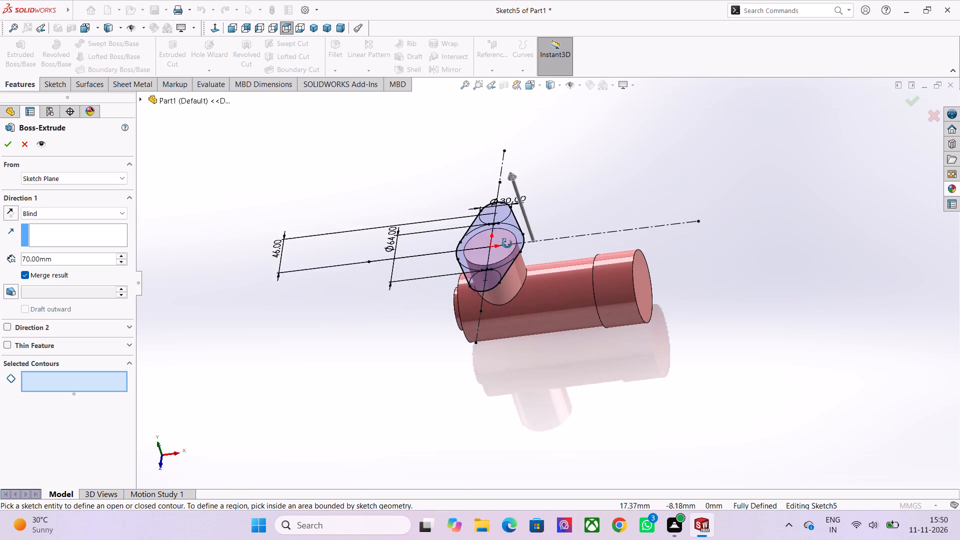
middle_drag(507, 243, 518, 237)
click(508, 221)
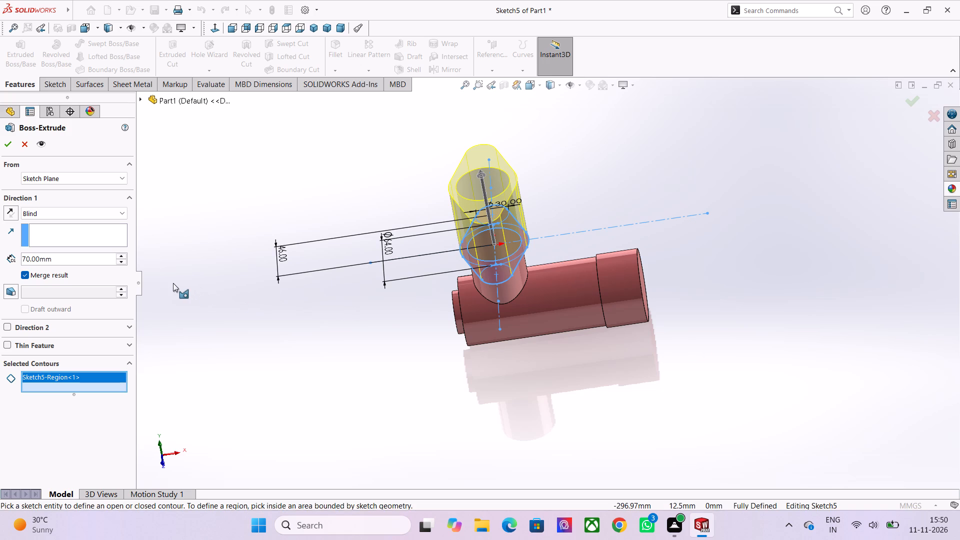
double_click(91, 258)
text(16)
key(Return)
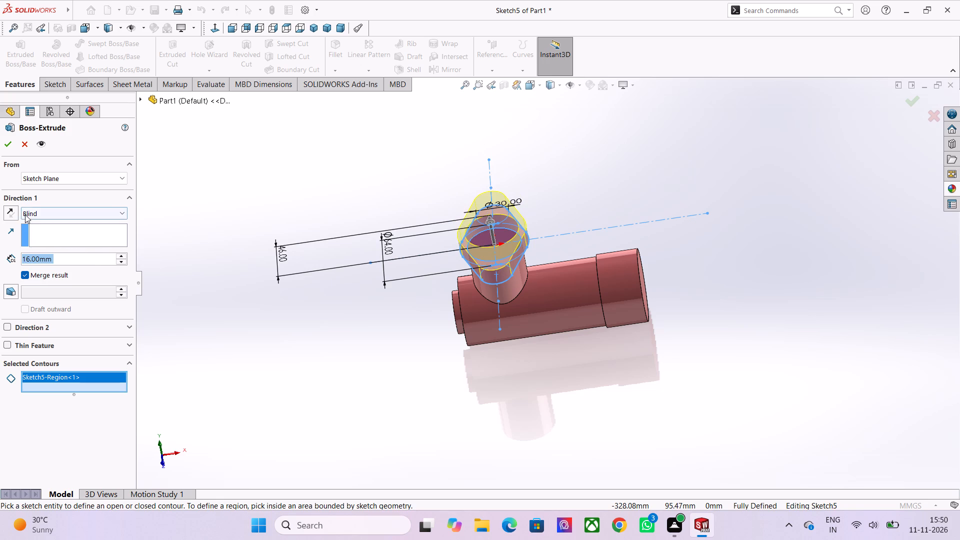
click(13, 210)
click(3, 144)
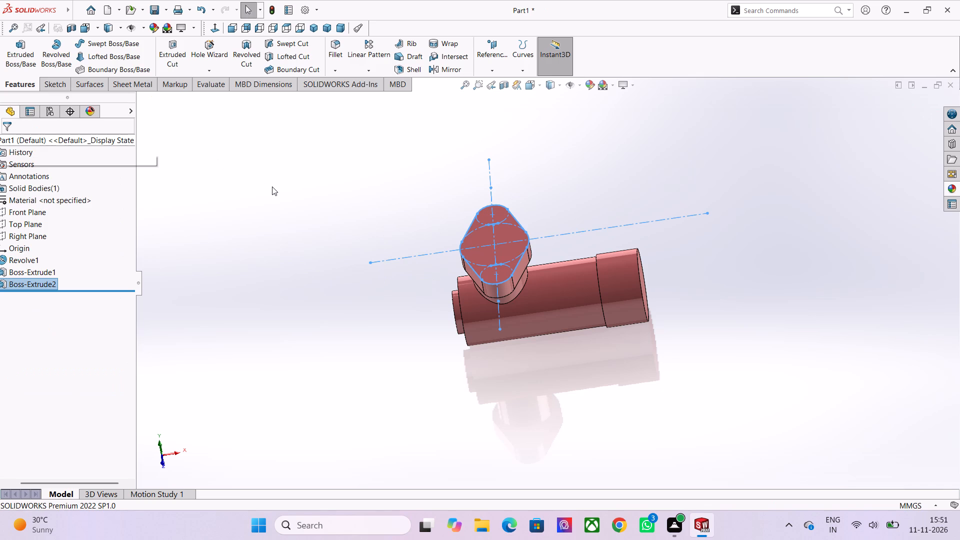
Start a simple legacy hole with the Hole Wizard and set its diameter to 15 mm.
click(475, 212)
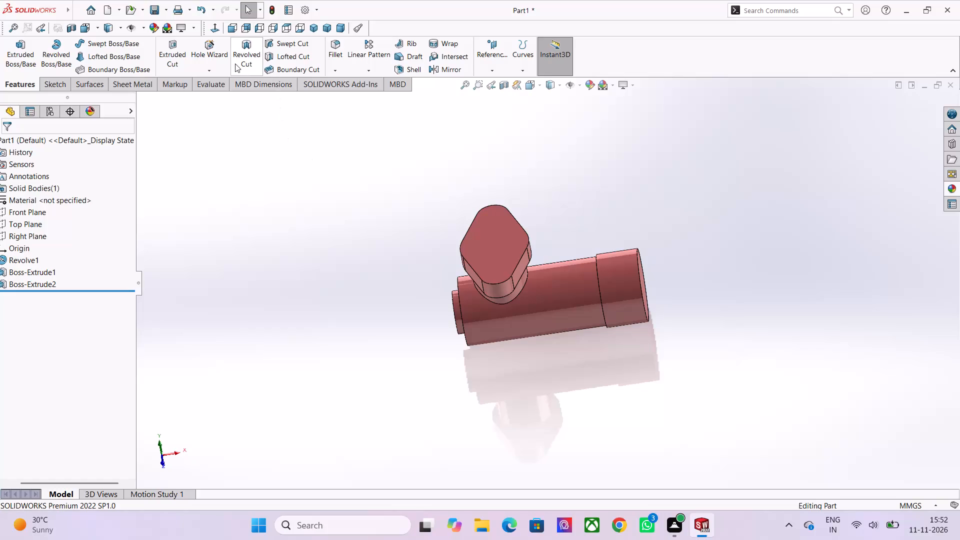
click(217, 47)
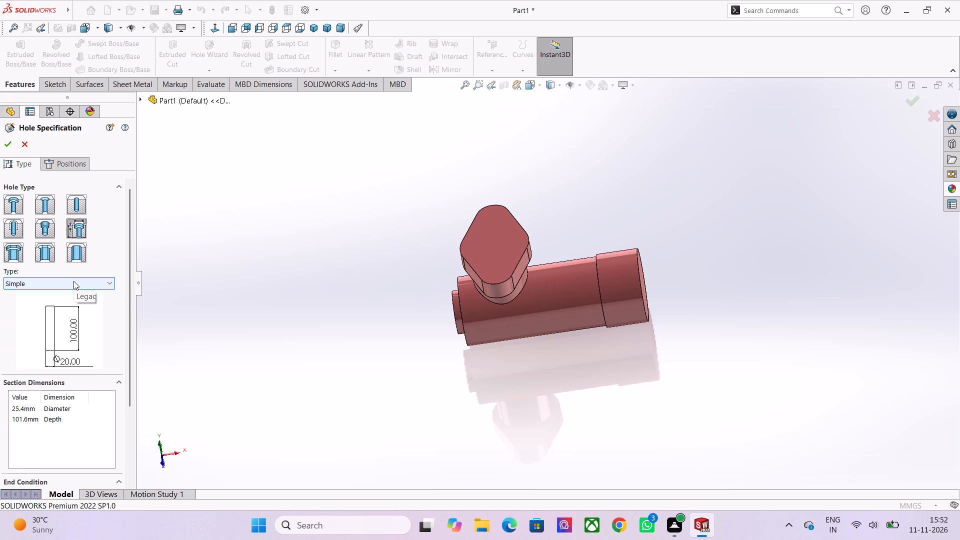
scroll(62, 384, down, 2)
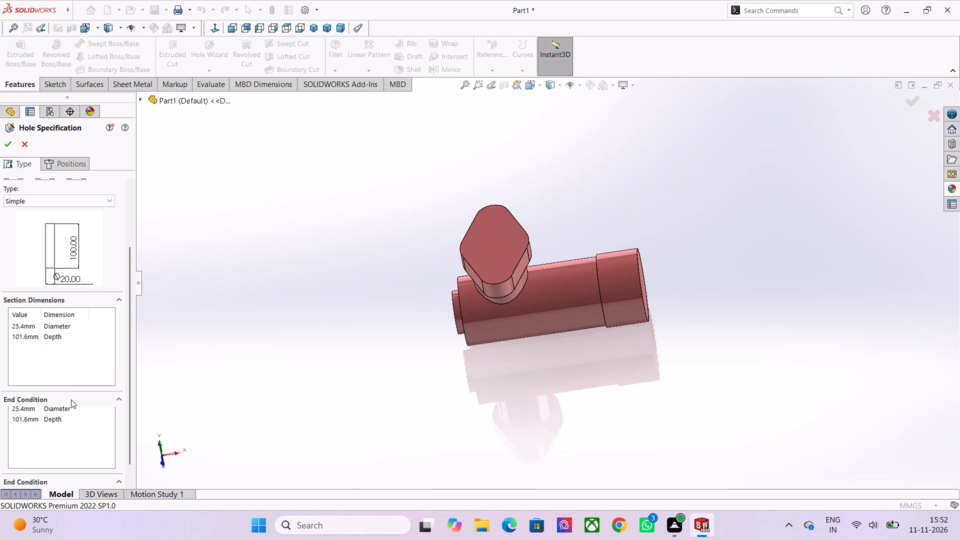
click(25, 326)
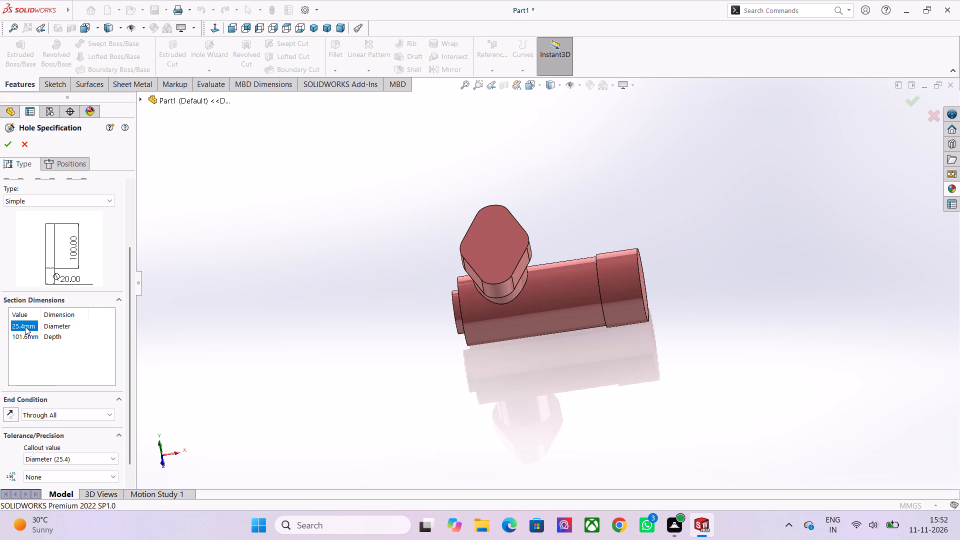
text(15)
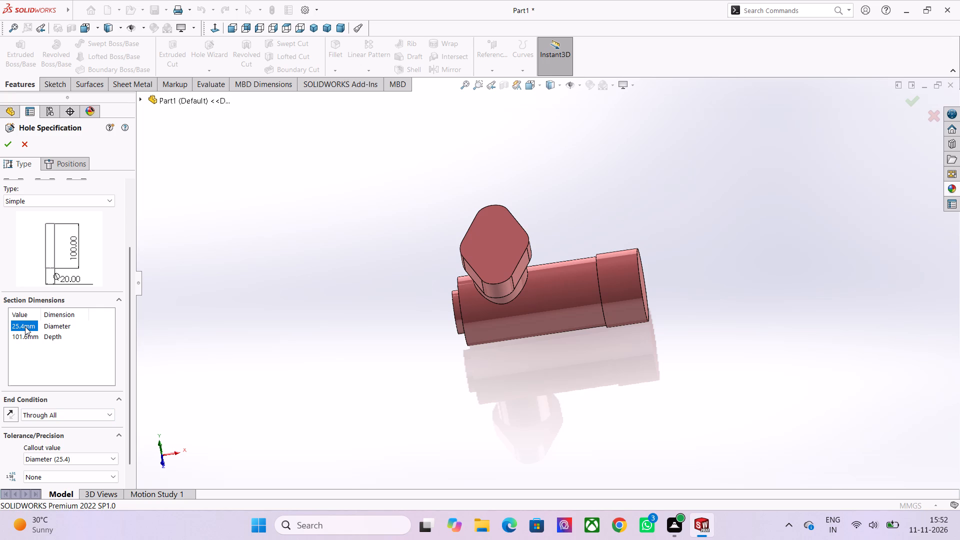
click(25, 326)
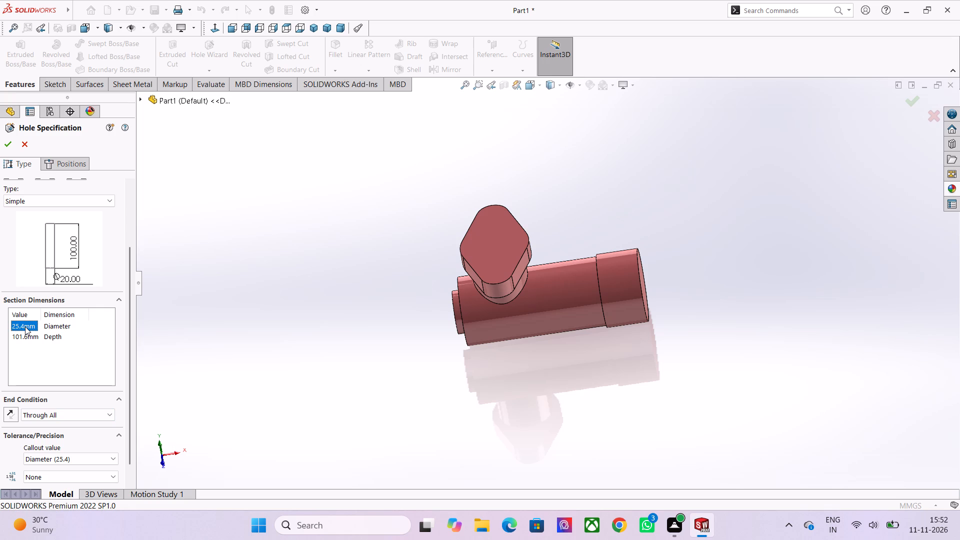
double_click(28, 323)
text(15)
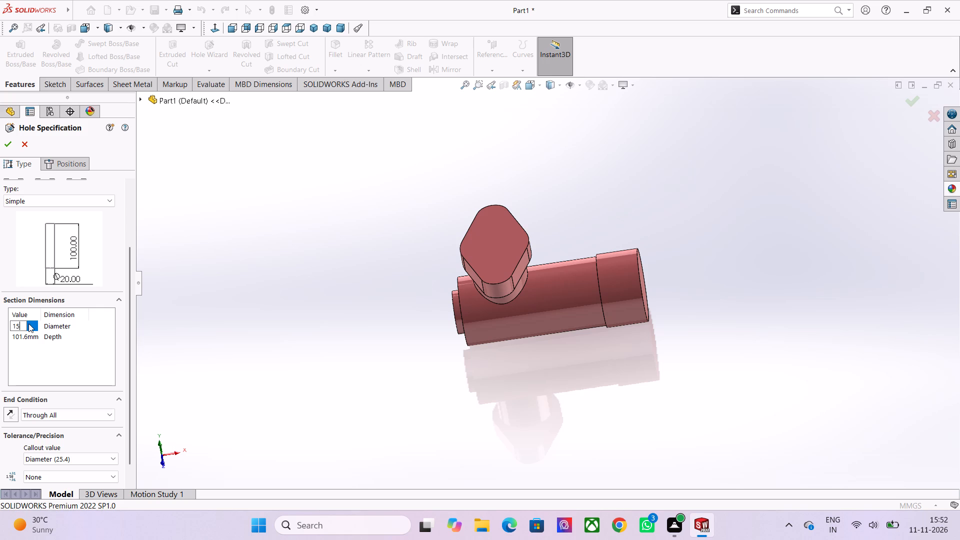
click(33, 335)
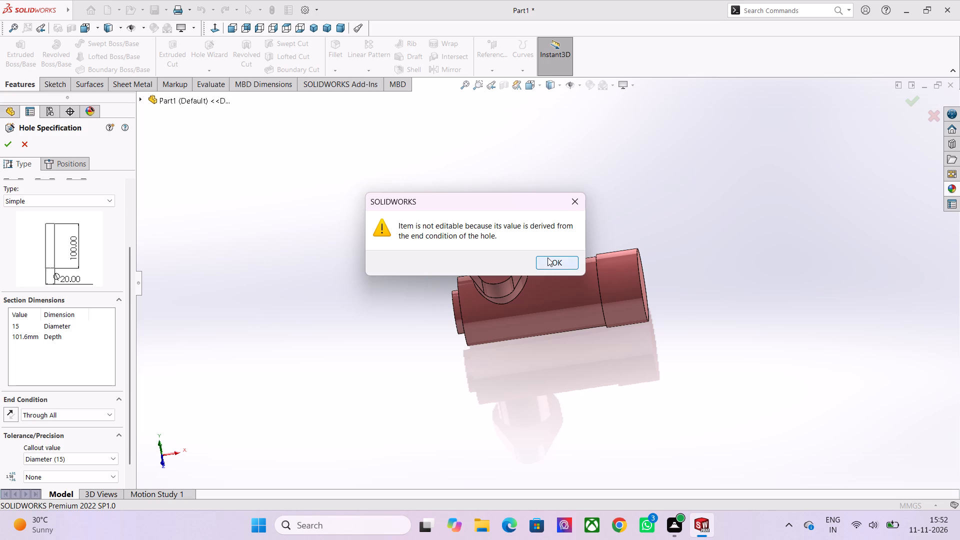
click(547, 257)
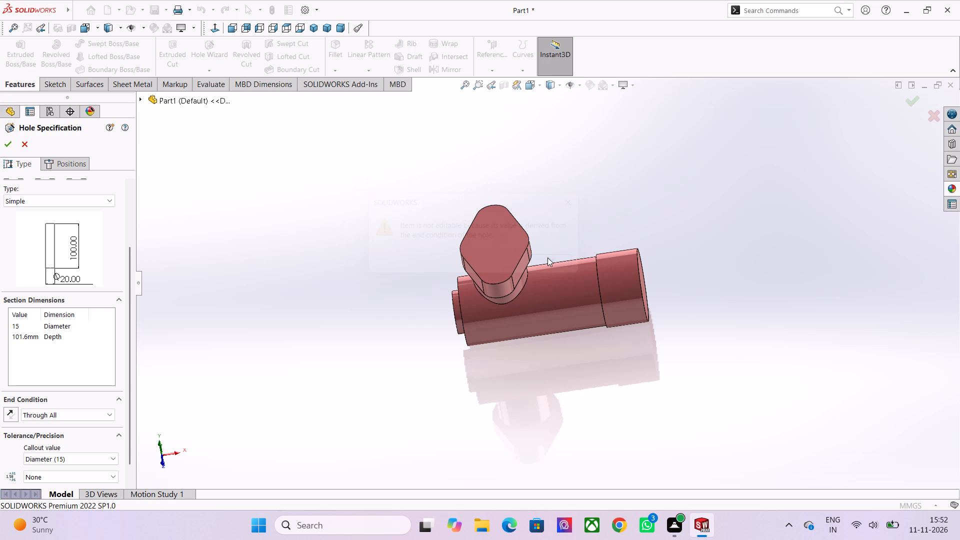
Place two hole positions on the flange's outer face, at the centres of its upper and lower rounded ends.
click(63, 165)
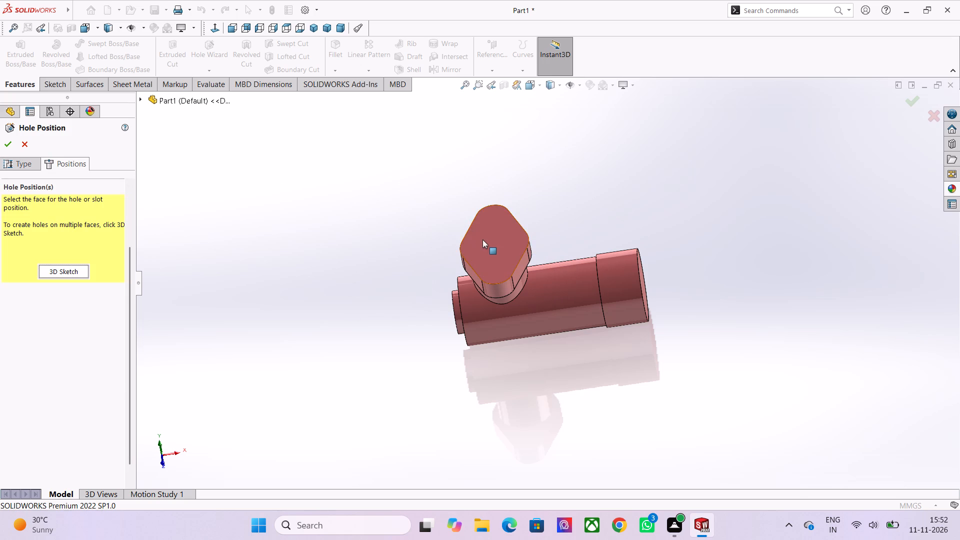
click(482, 239)
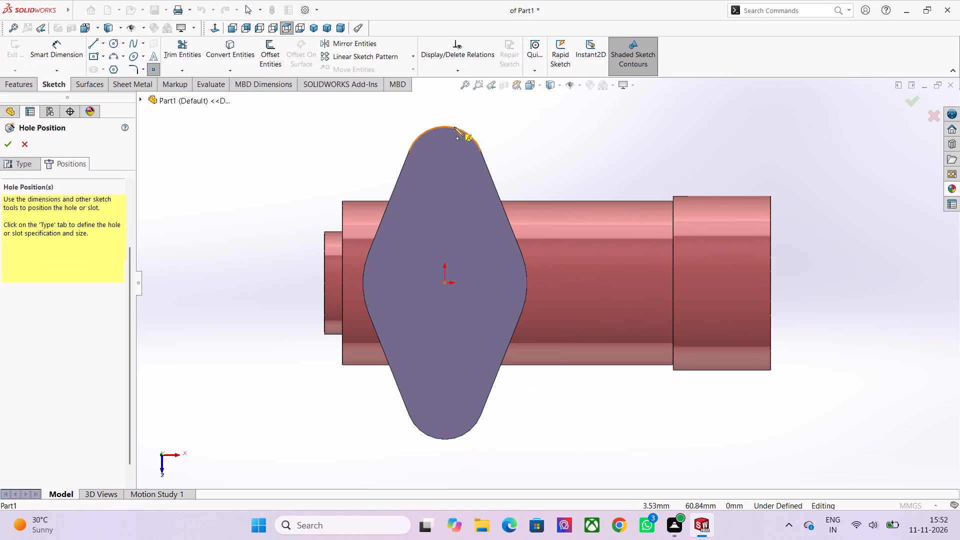
click(443, 164)
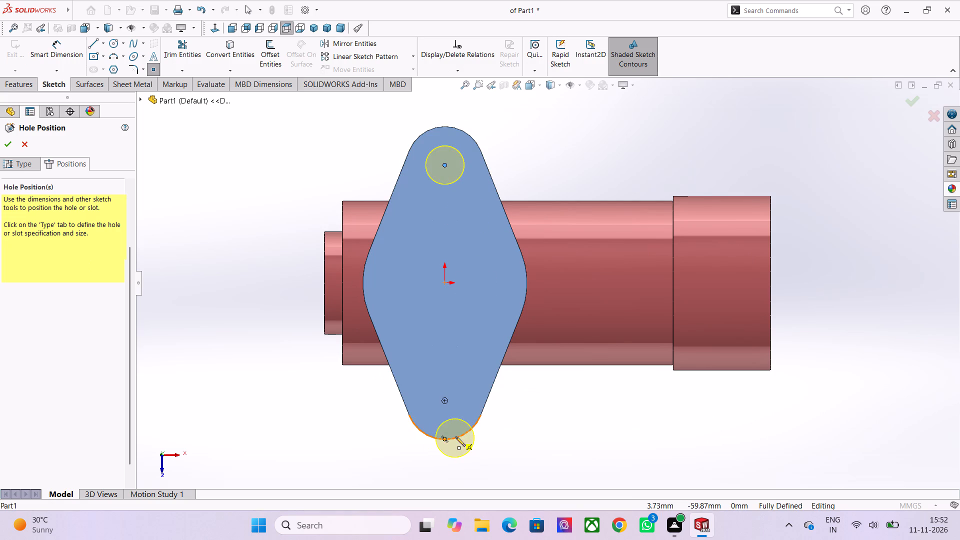
click(445, 401)
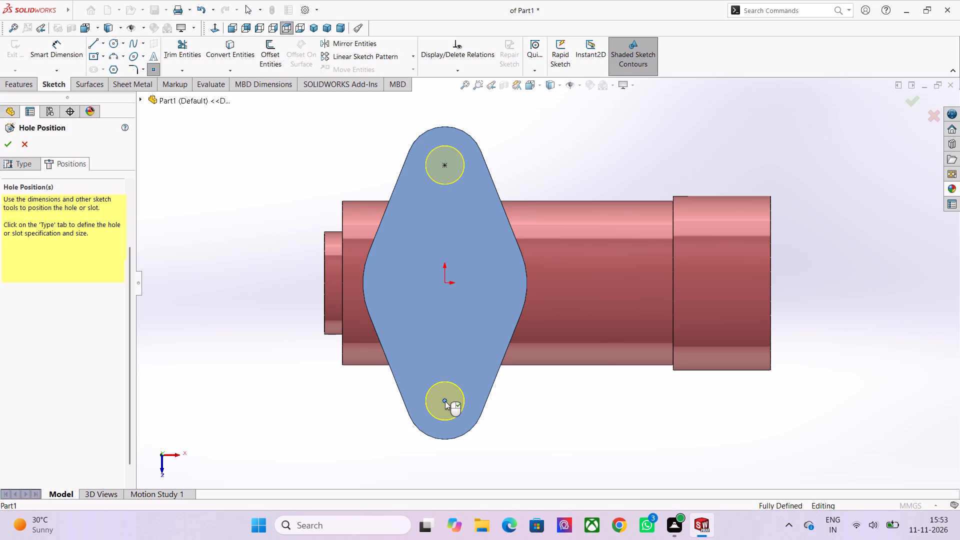
right_click(465, 342)
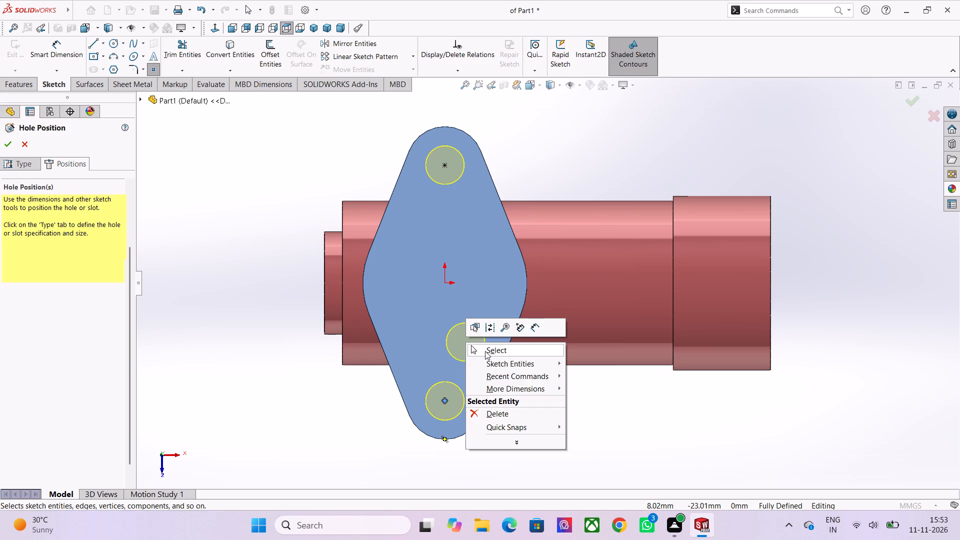
click(485, 351)
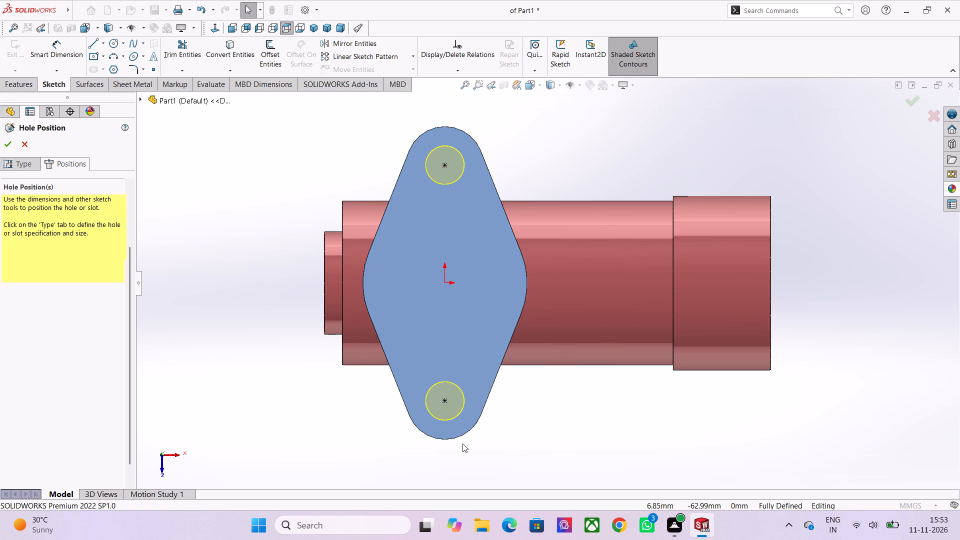
Make the lower hole's centre point concentric with the flange's lower end arc and finish the two holes.
ctrl+click(458, 435)
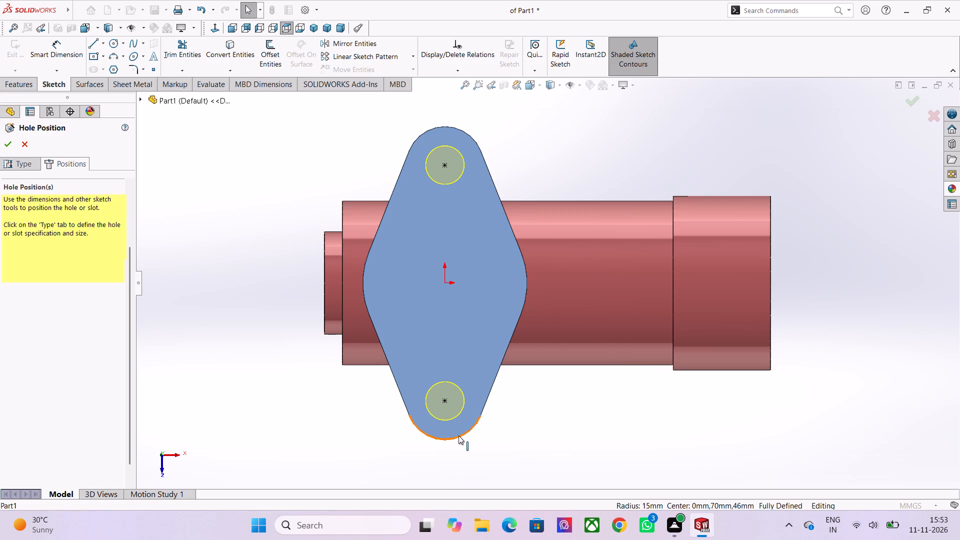
ctrl+click(444, 400)
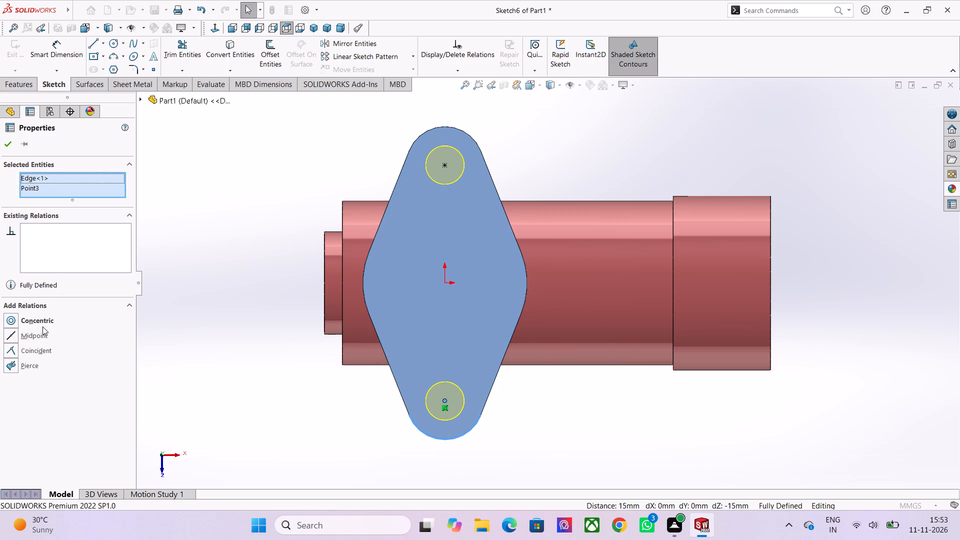
click(41, 324)
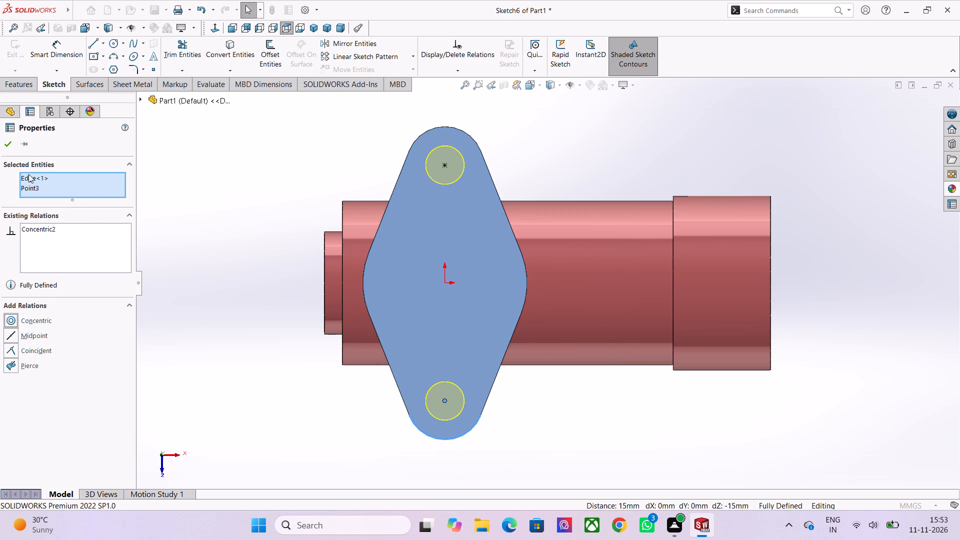
click(10, 147)
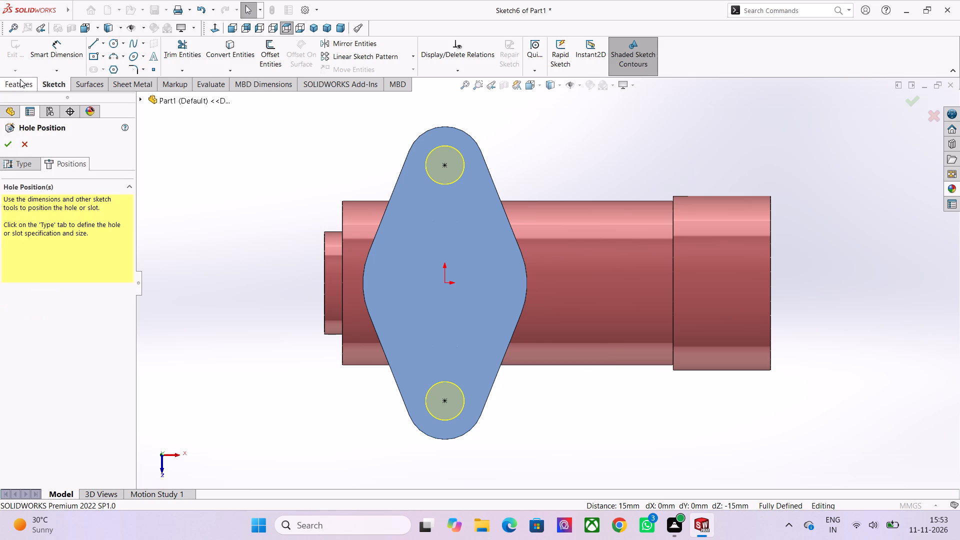
click(9, 144)
Start a new straight tap hole with the Hole Wizard, using the ISO standard and the Bottoming Tapped Hole type.
middle_drag(496, 455, 482, 350)
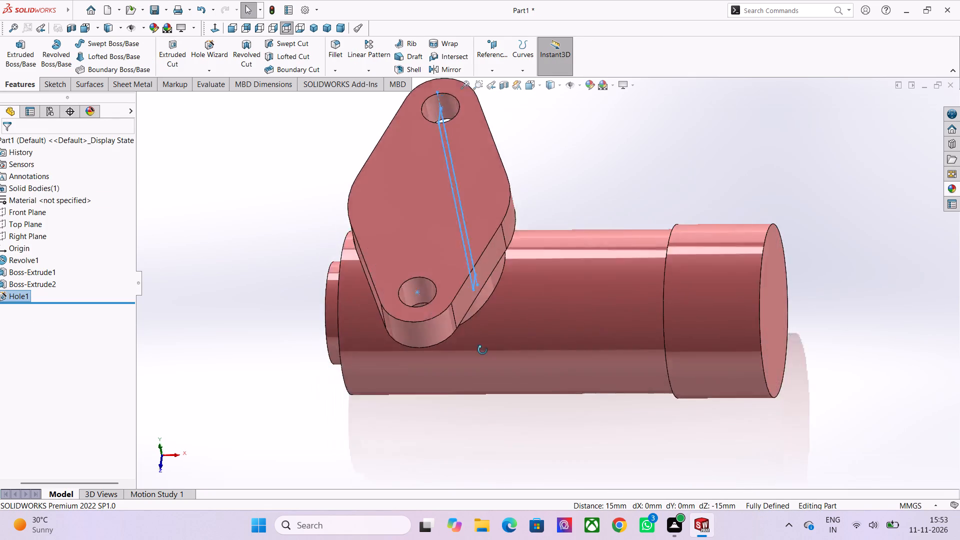
middle_drag(482, 350, 497, 318)
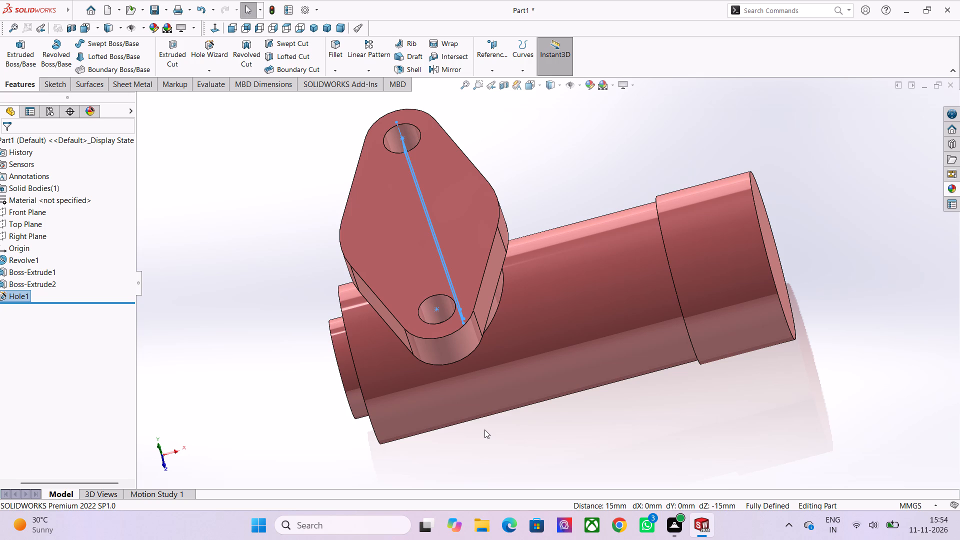
scroll(492, 451, down, 1)
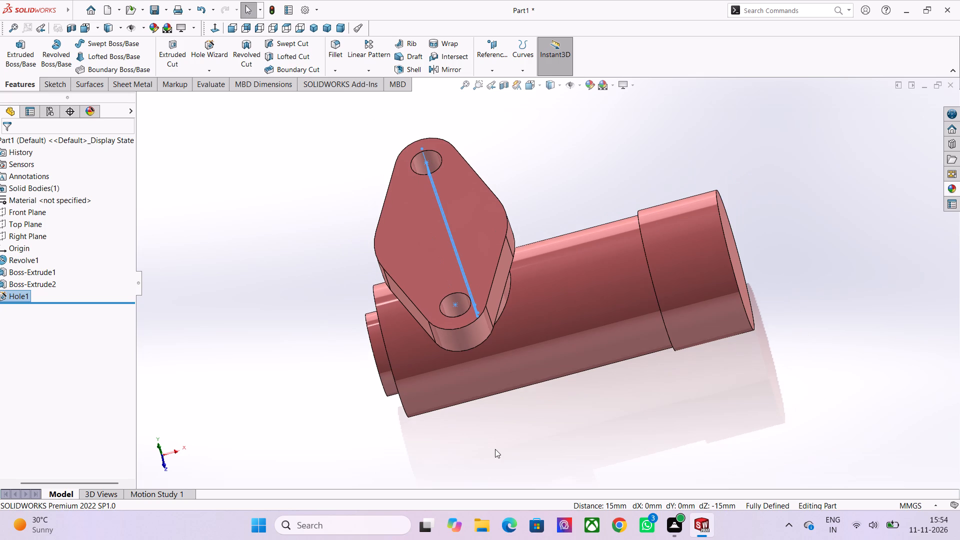
middle_drag(540, 224, 510, 269)
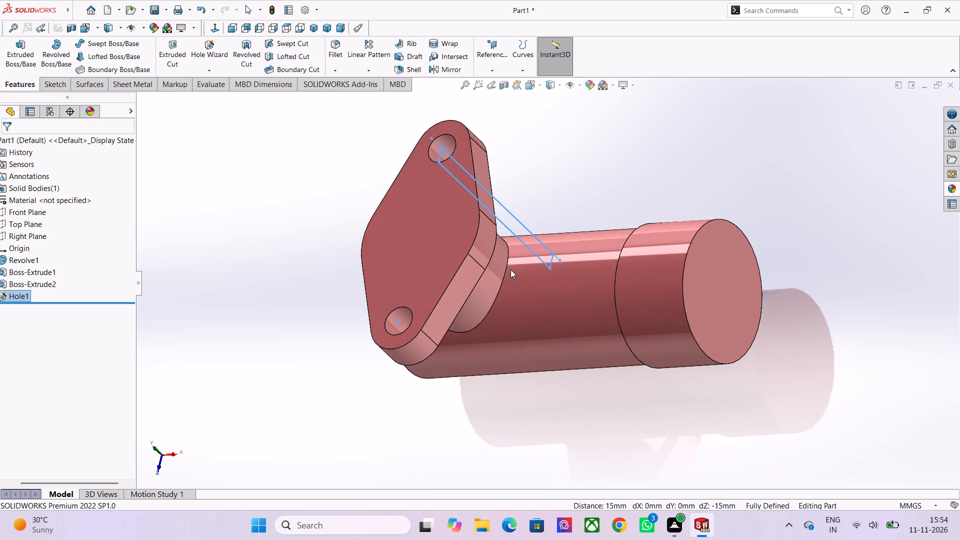
key(Escape)
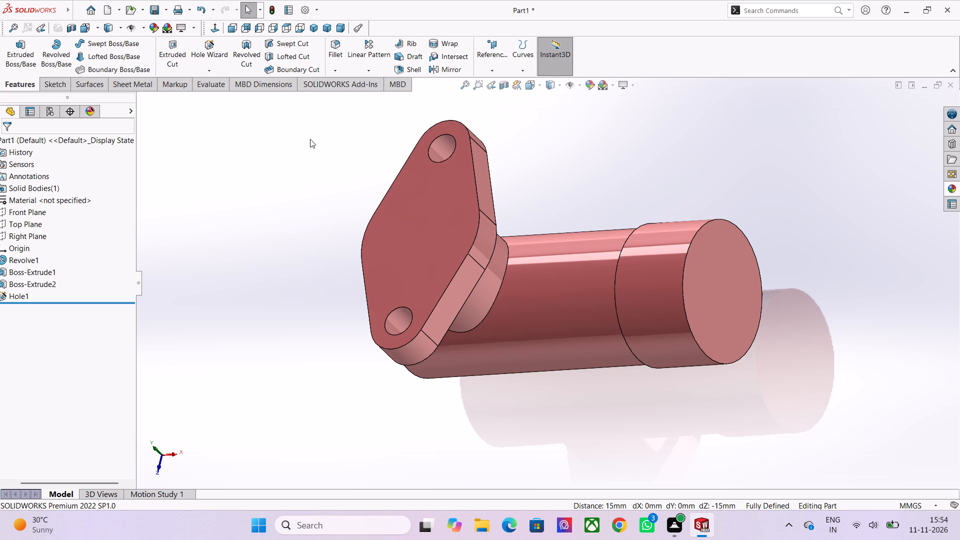
click(215, 56)
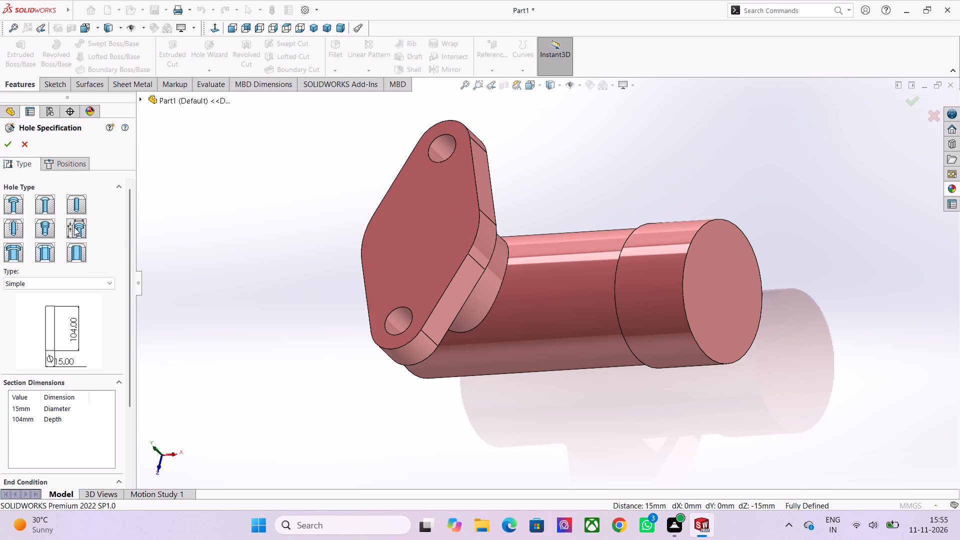
scroll(60, 226, down, 1)
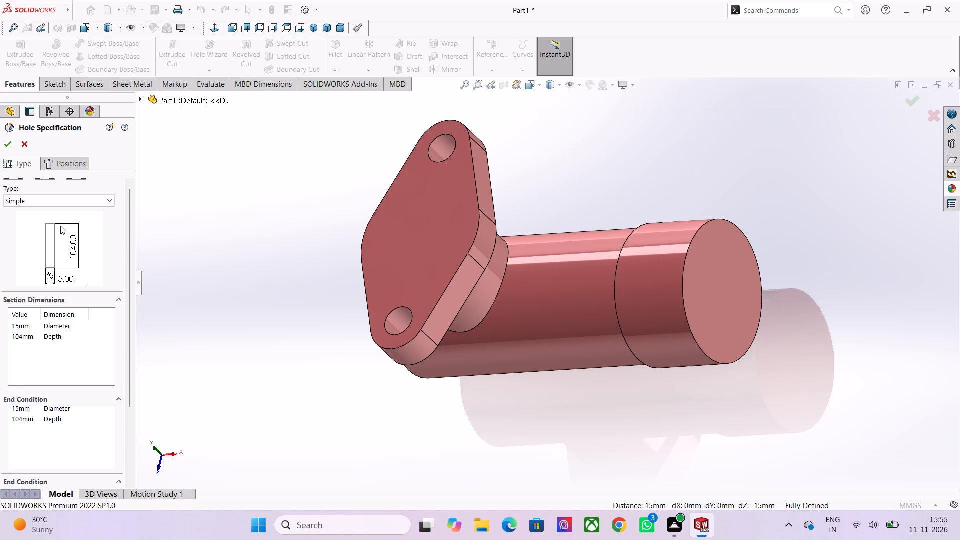
scroll(64, 224, up, 2)
click(75, 166)
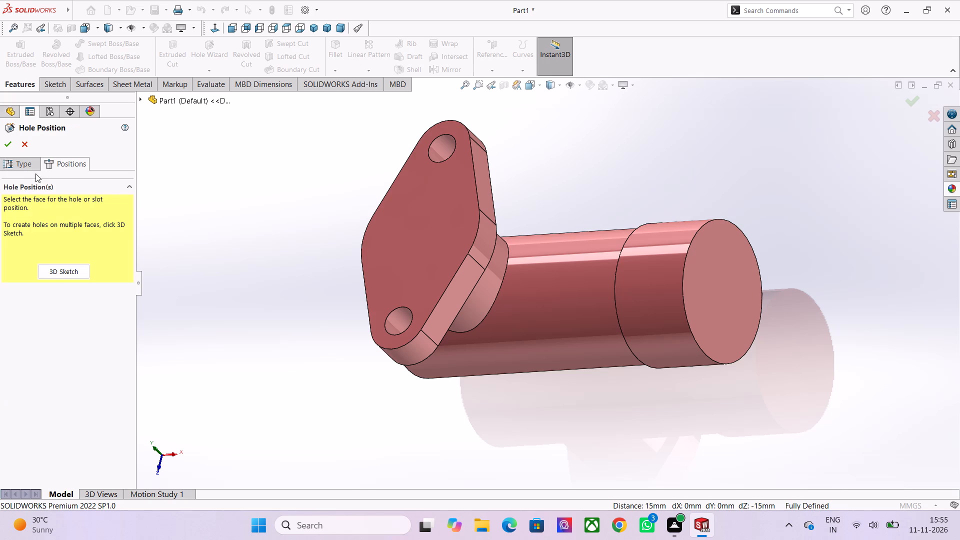
click(18, 163)
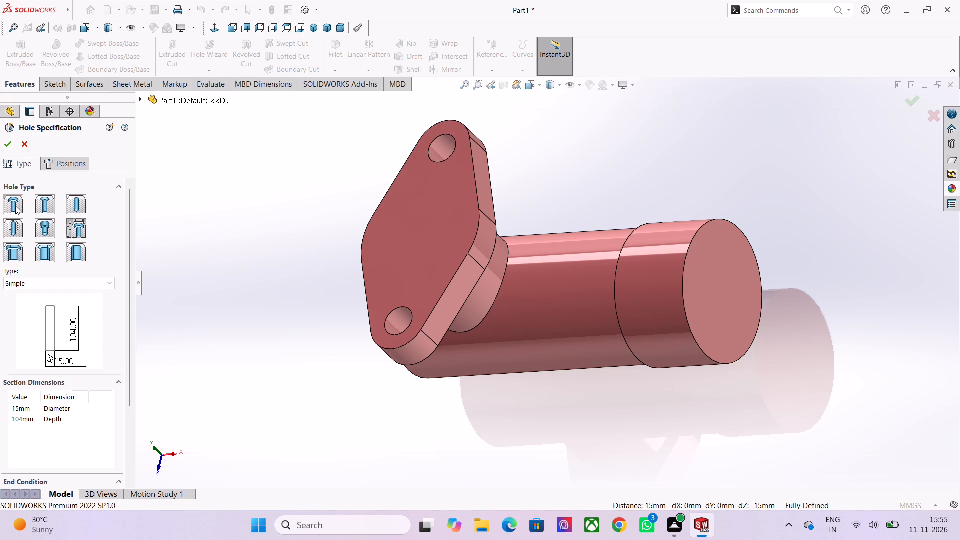
click(74, 284)
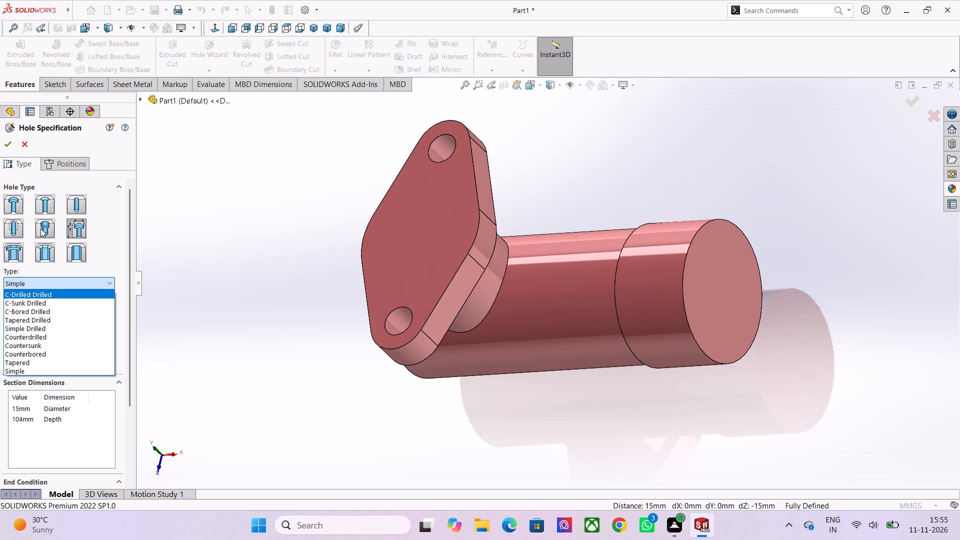
click(118, 223)
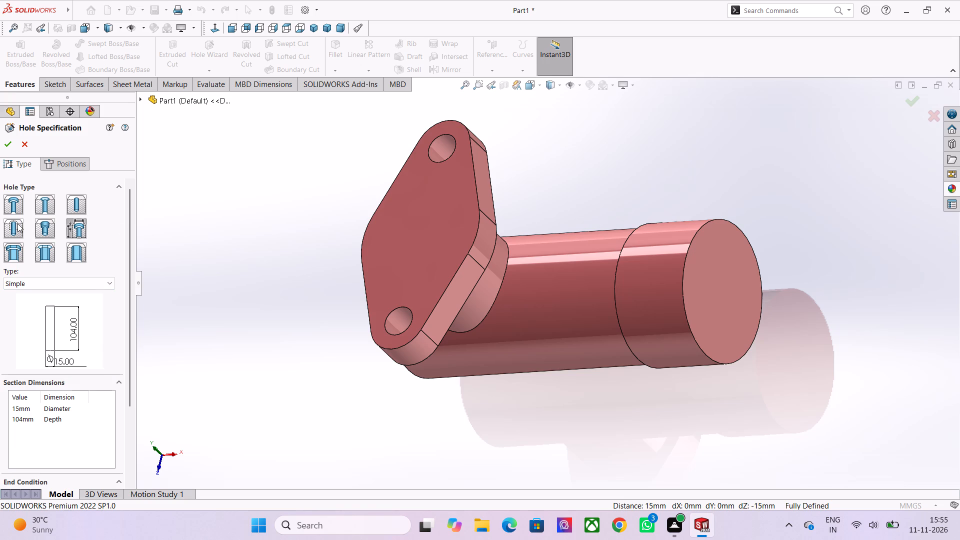
click(17, 223)
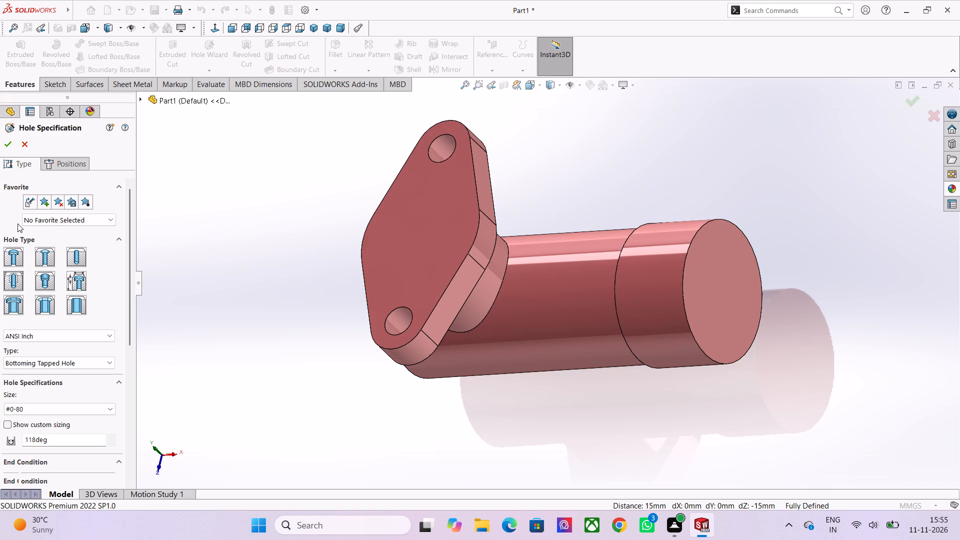
click(66, 334)
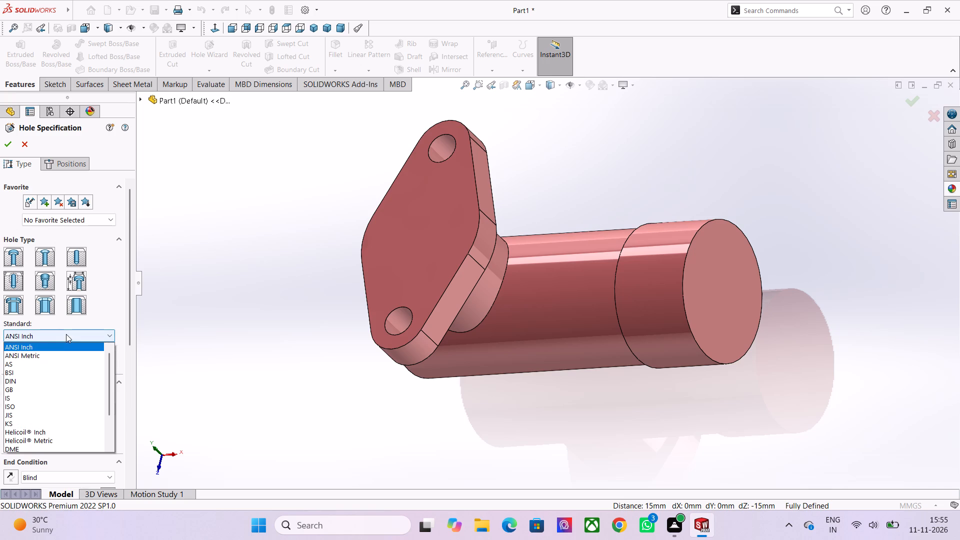
click(47, 402)
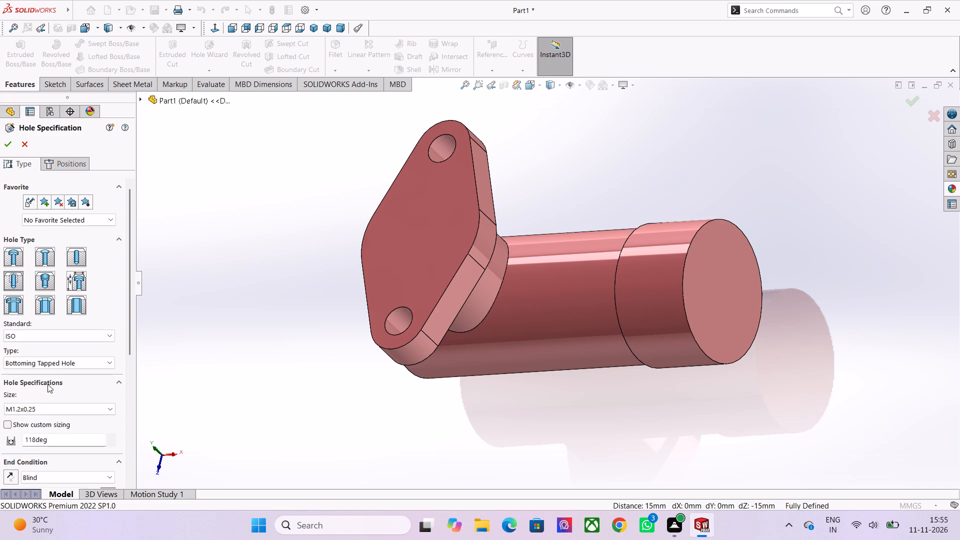
click(58, 365)
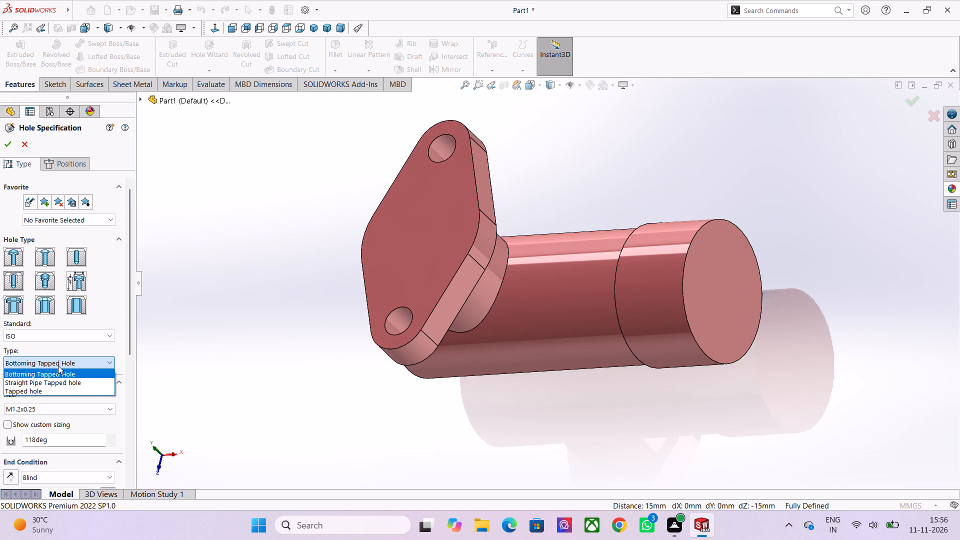
click(56, 373)
Set the bottoming tapped hole's size to M27x2.0.
click(56, 407)
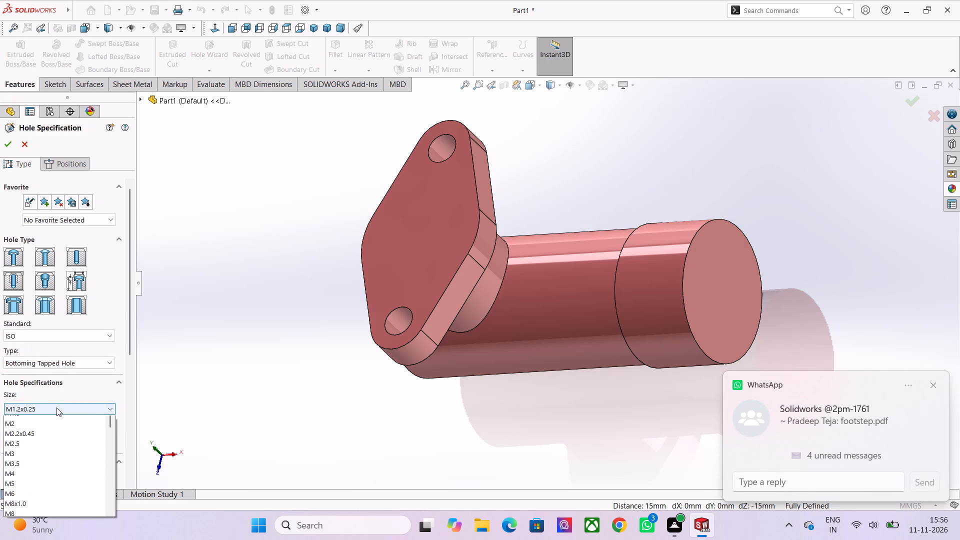
scroll(46, 443, down, 5)
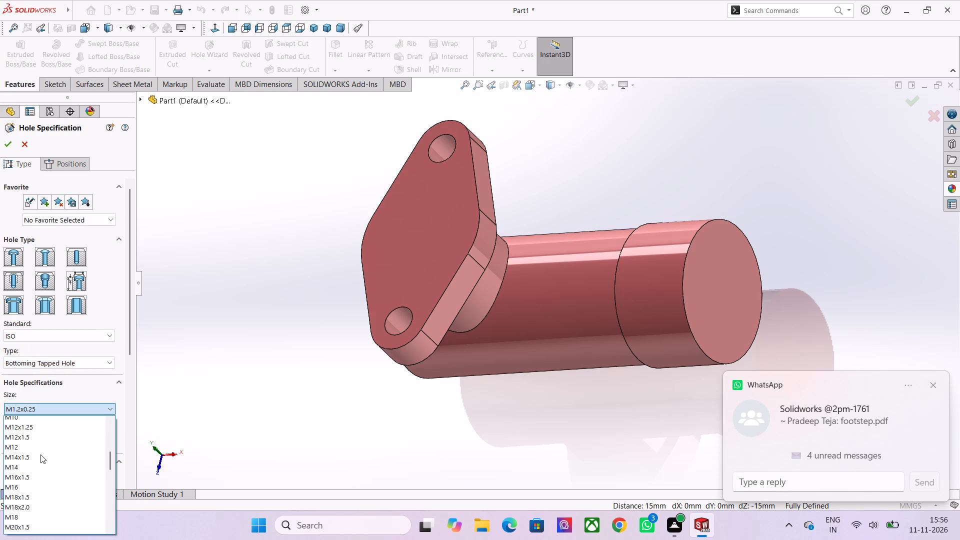
scroll(40, 454, down, 4)
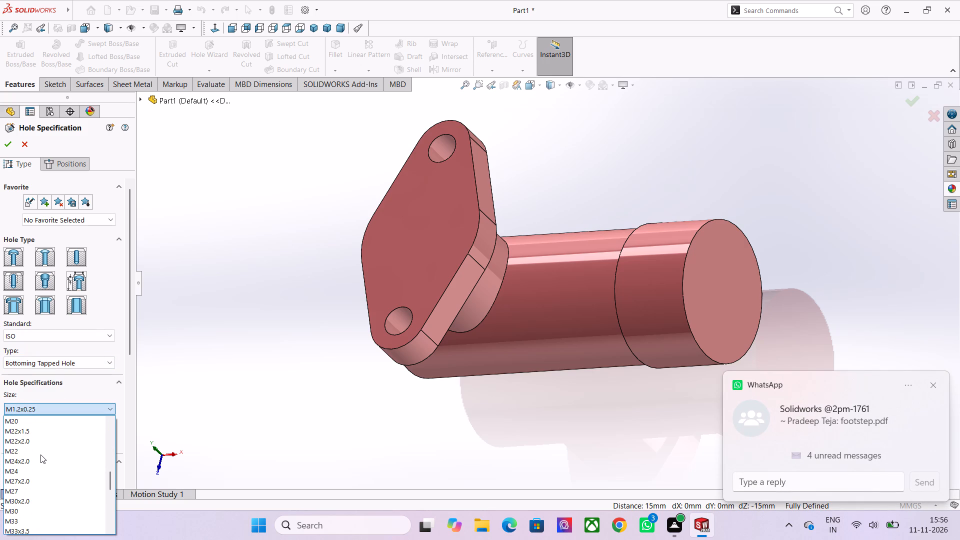
click(34, 480)
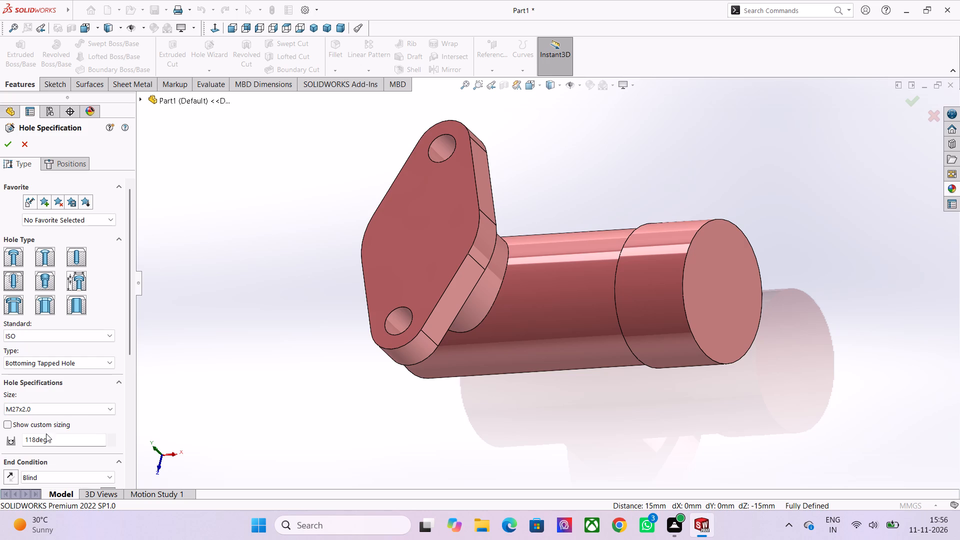
Set the tapped hole's blind hole depth to 16 mm.
scroll(54, 428, down, 2)
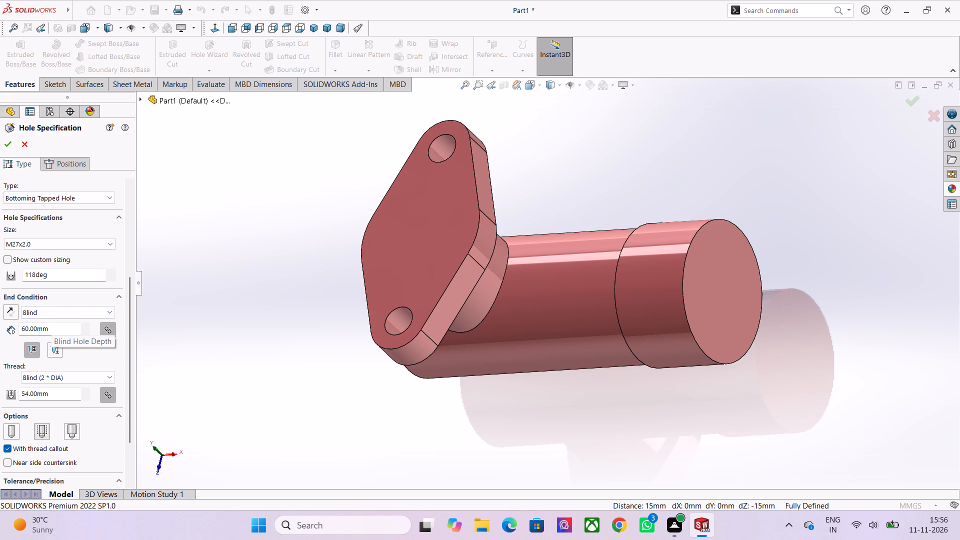
double_click(51, 330)
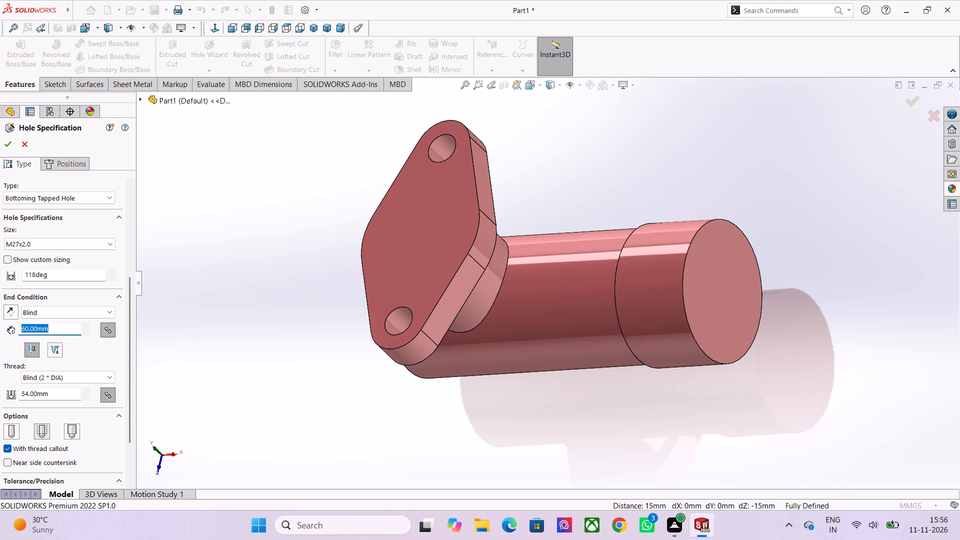
text(16)
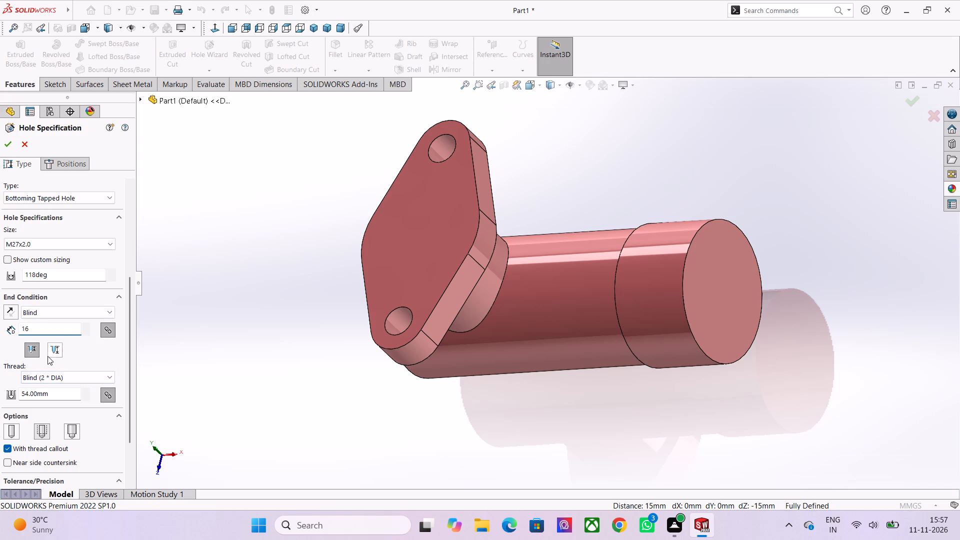
click(50, 353)
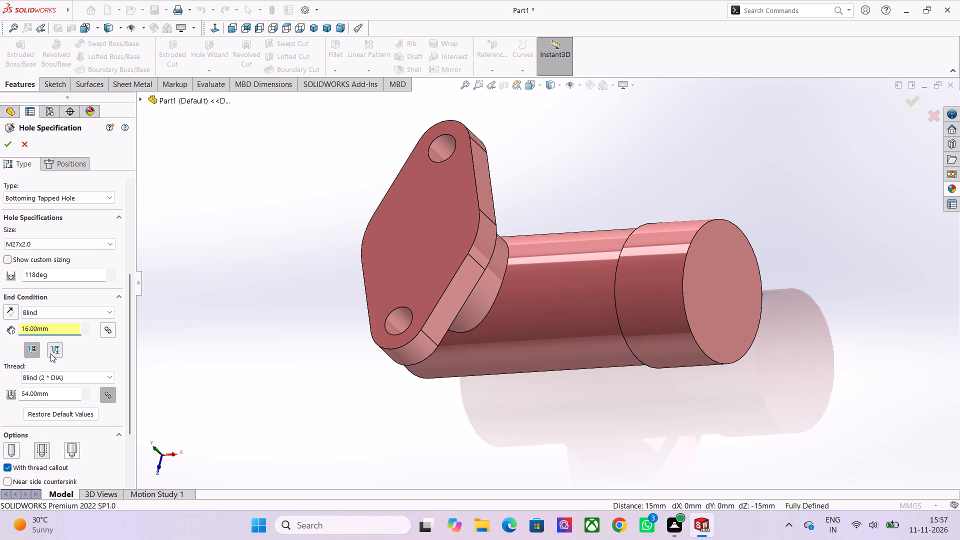
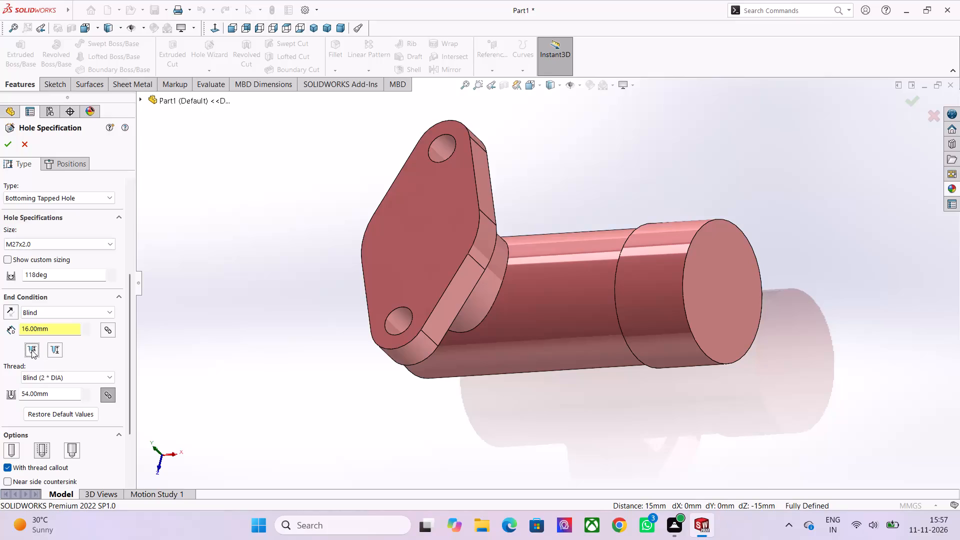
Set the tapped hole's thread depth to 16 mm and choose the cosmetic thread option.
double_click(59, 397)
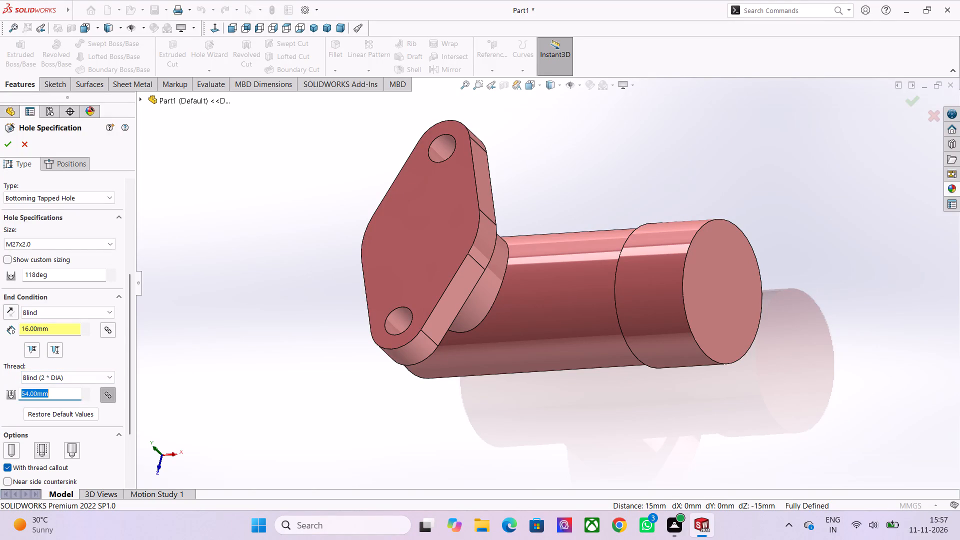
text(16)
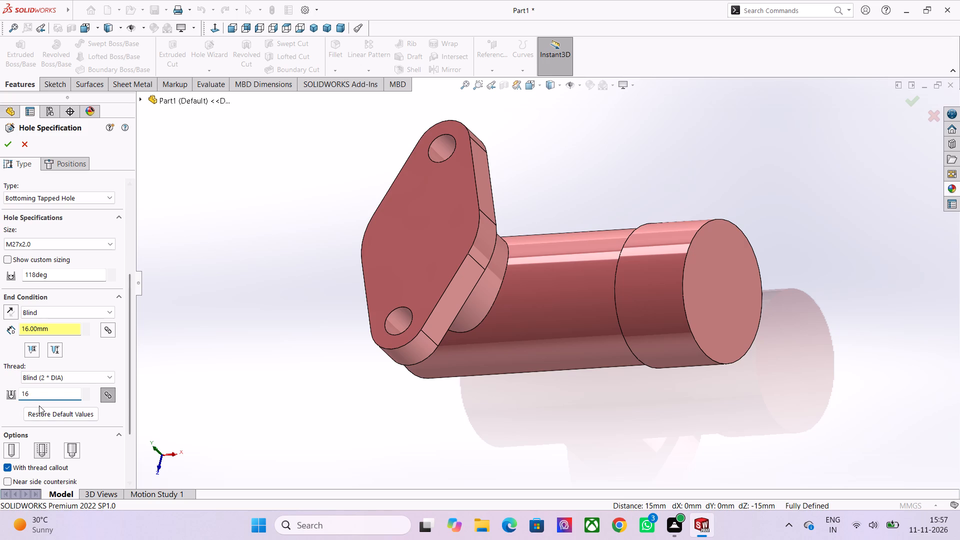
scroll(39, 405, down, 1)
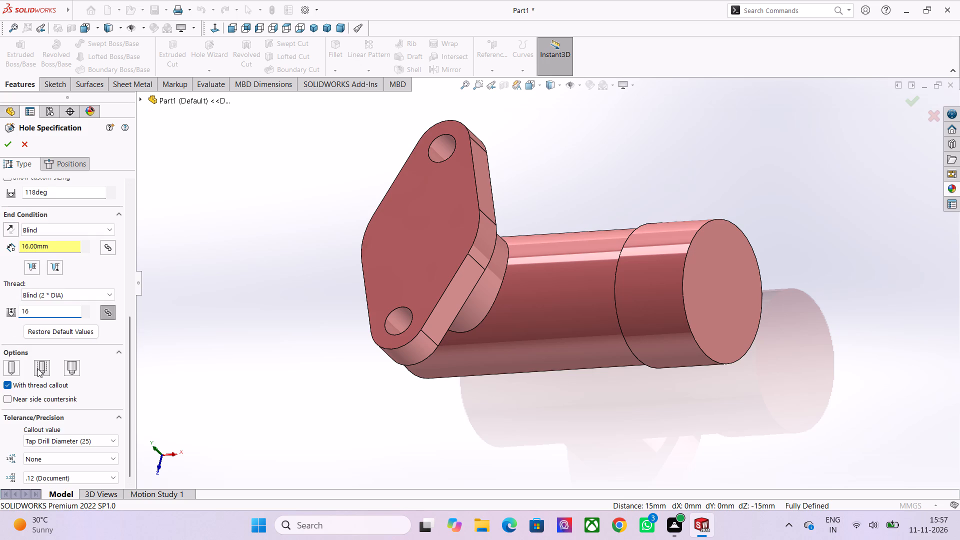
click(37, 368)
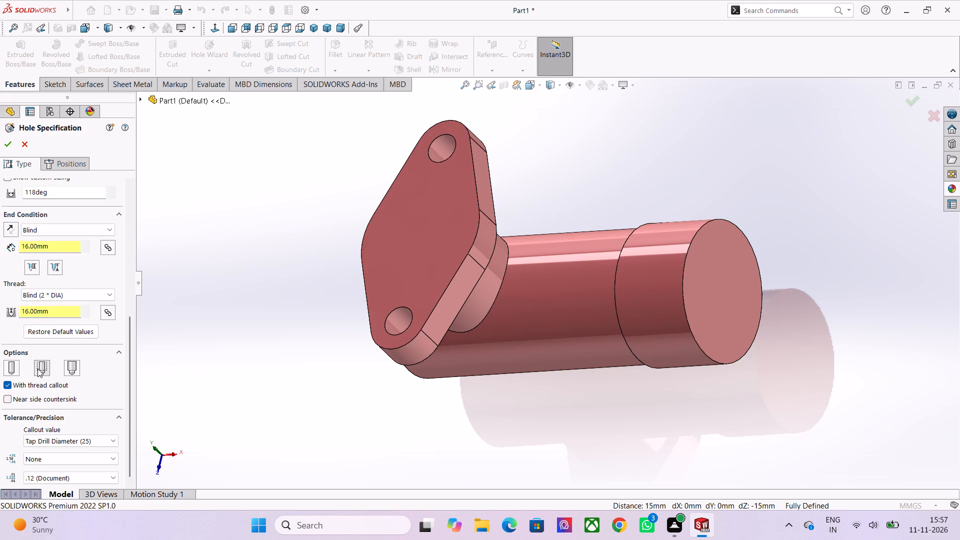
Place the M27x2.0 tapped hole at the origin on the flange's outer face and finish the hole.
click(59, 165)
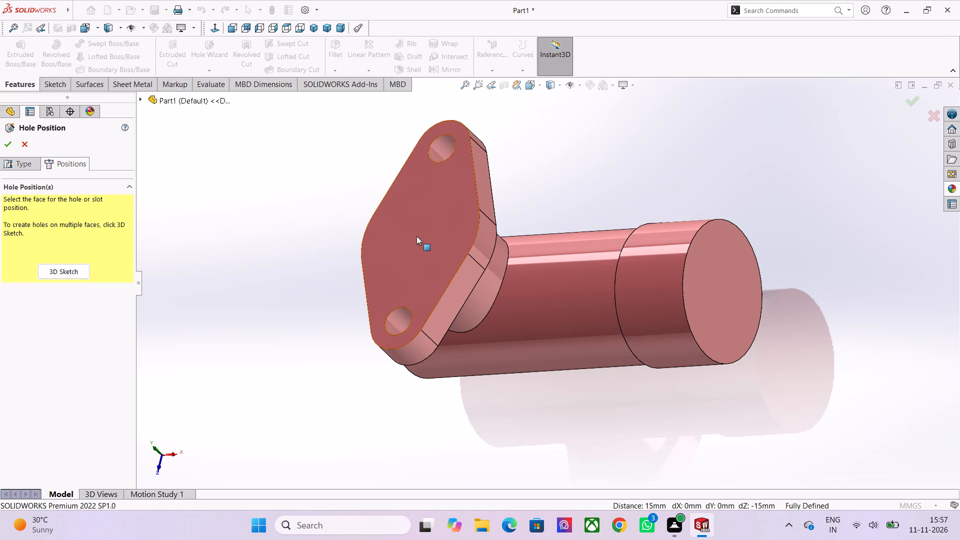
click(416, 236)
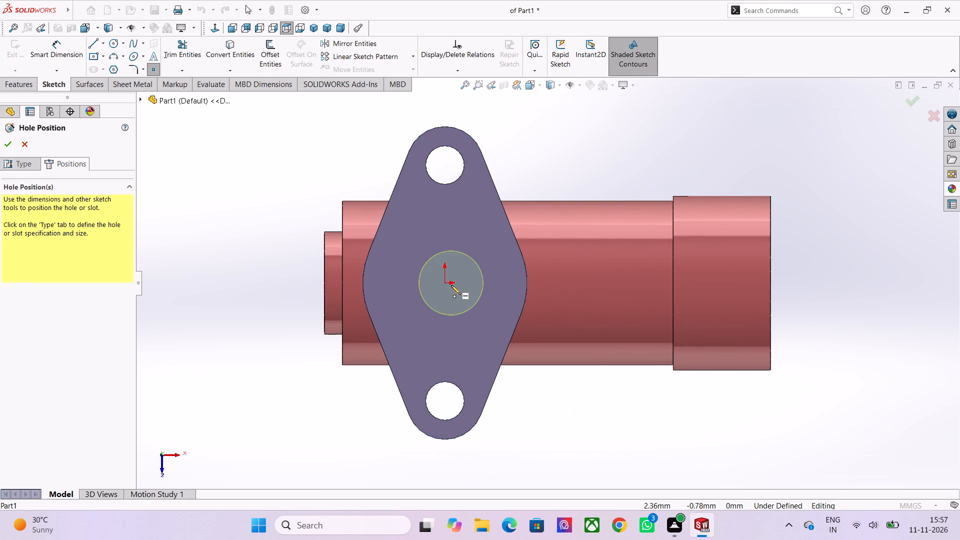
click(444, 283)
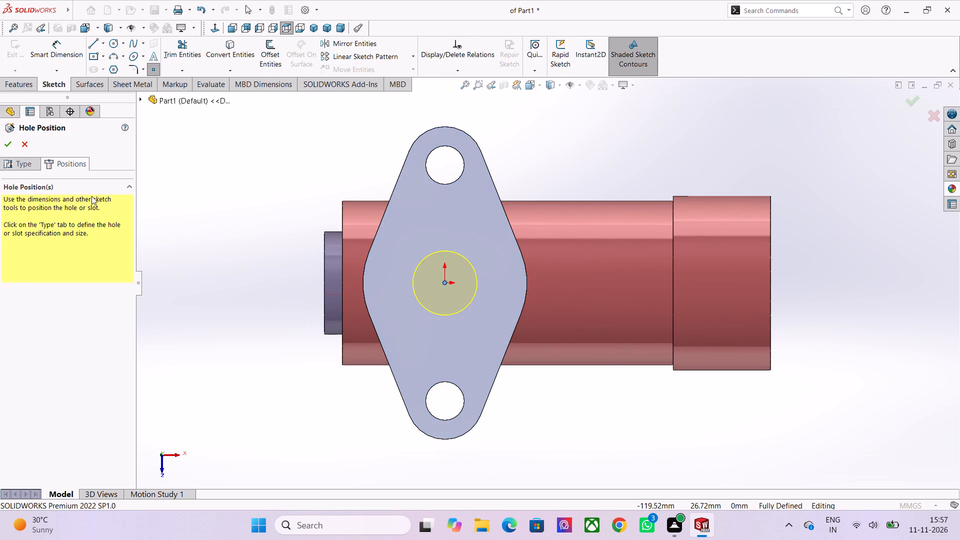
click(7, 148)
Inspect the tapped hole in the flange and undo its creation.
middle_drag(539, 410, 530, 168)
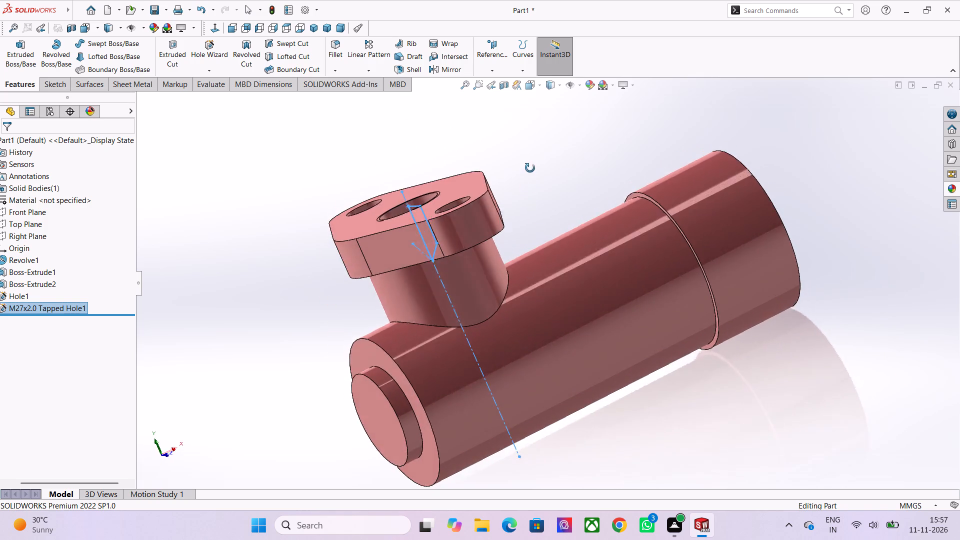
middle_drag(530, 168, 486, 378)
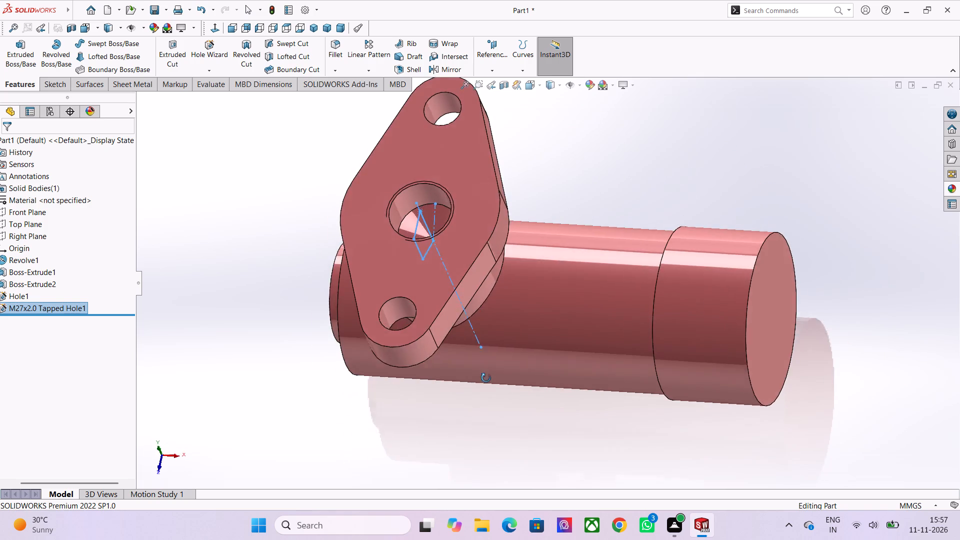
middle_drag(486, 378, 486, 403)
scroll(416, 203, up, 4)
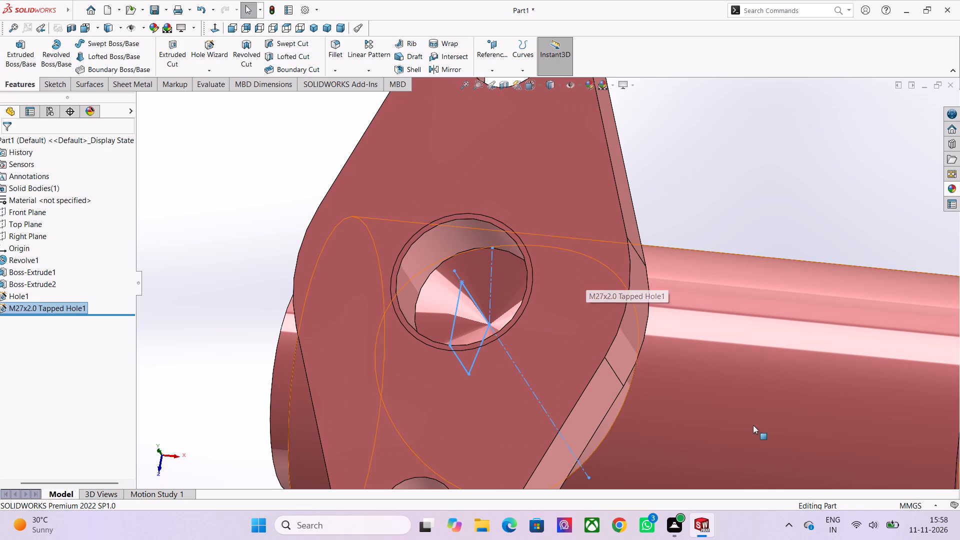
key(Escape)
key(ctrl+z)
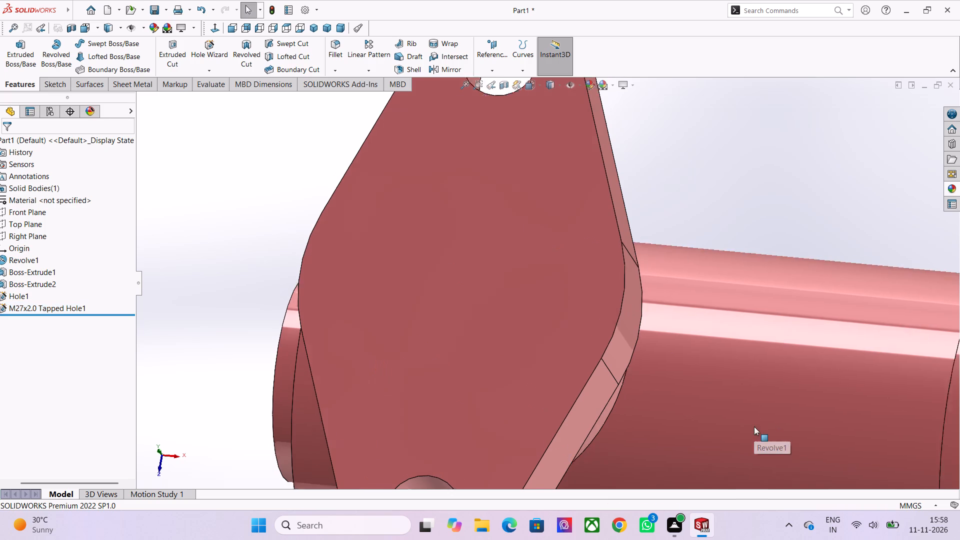
Start a new hole with the Hole Wizard.
click(219, 46)
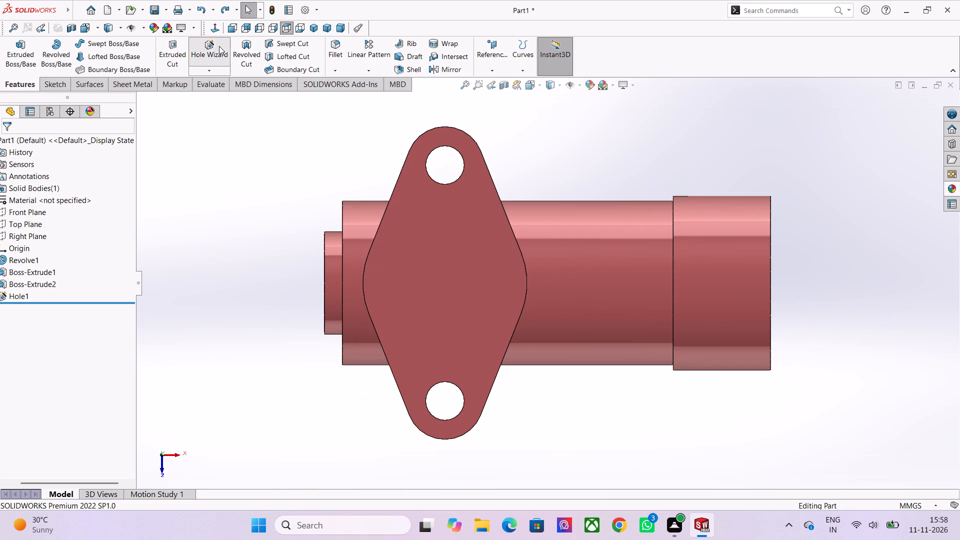
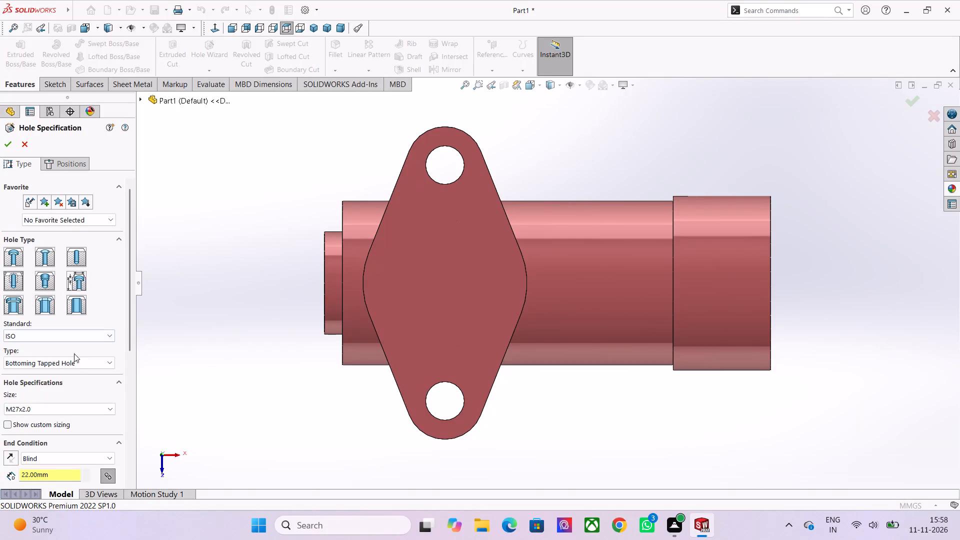
Specify an M27x2.0 bottoming tapped hole with 16 mm blind depth, 16 mm thread depth and the cosmetic thread option.
scroll(82, 407, down, 1)
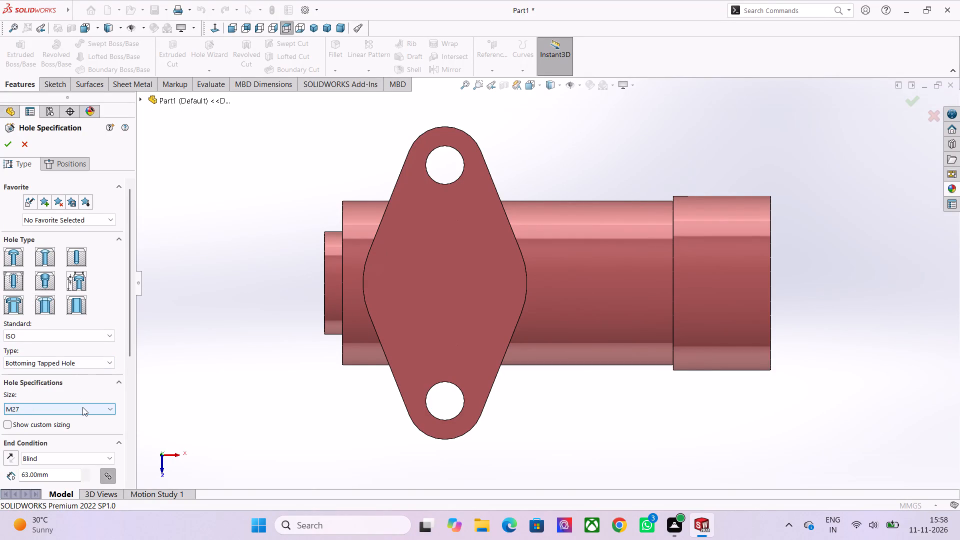
scroll(82, 407, down, 1)
scroll(82, 407, up, 2)
scroll(123, 410, down, 2)
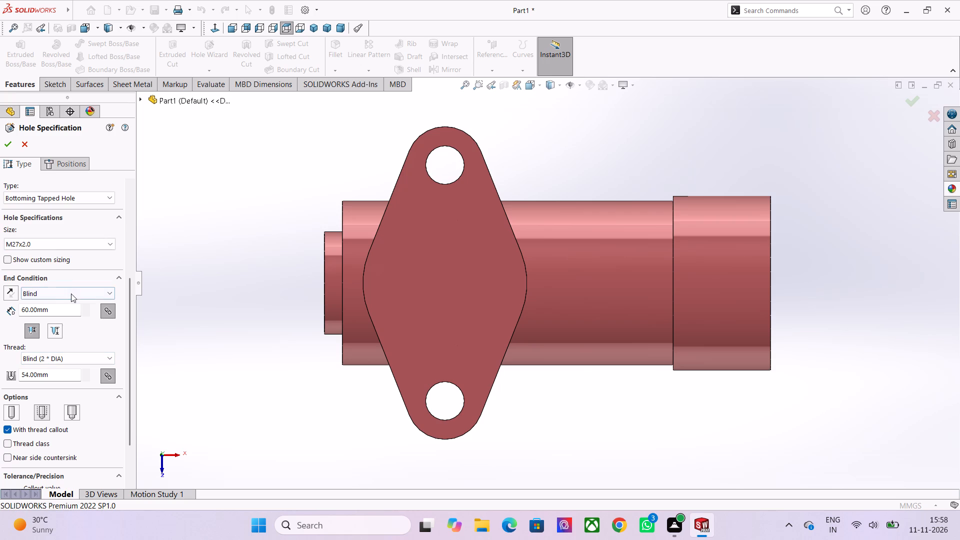
double_click(51, 314)
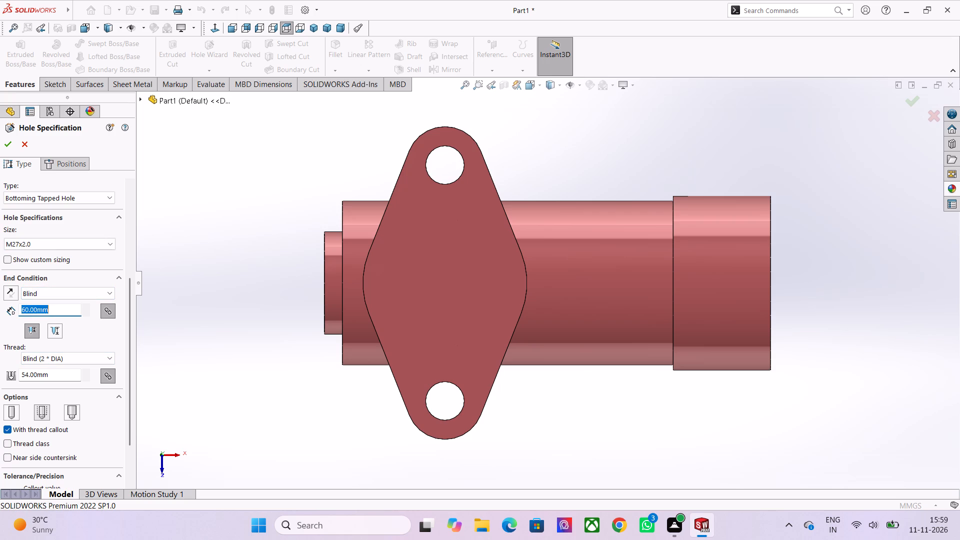
text(16)
double_click(62, 375)
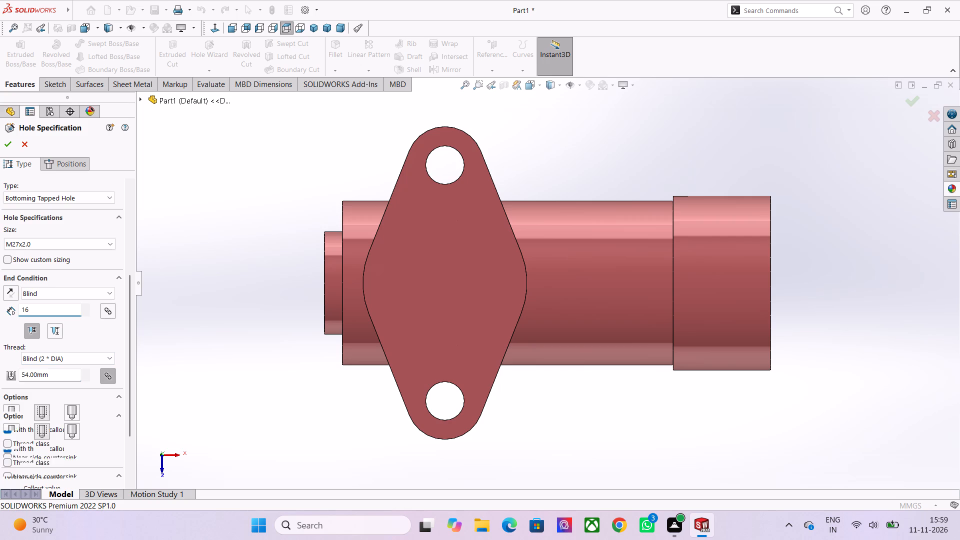
text(16)
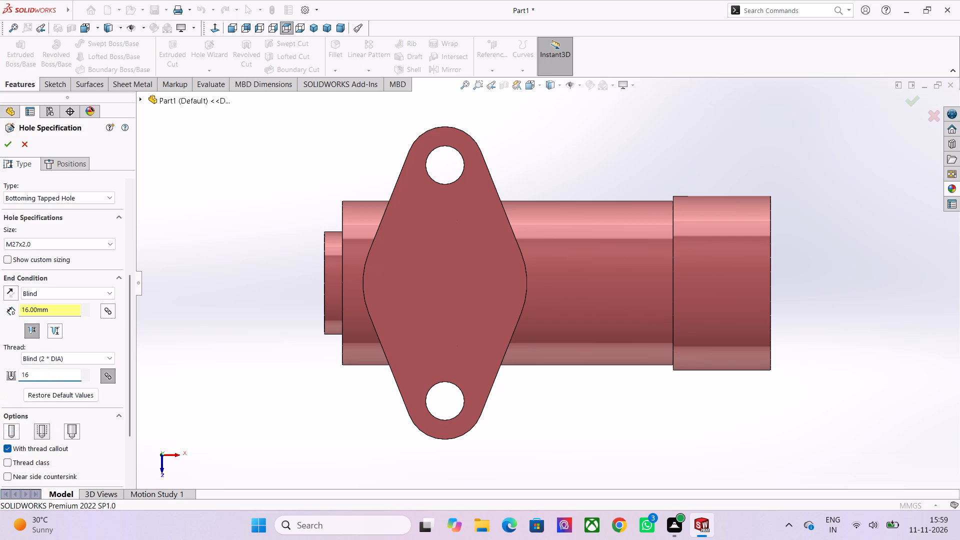
click(45, 431)
scroll(45, 431, down, 2)
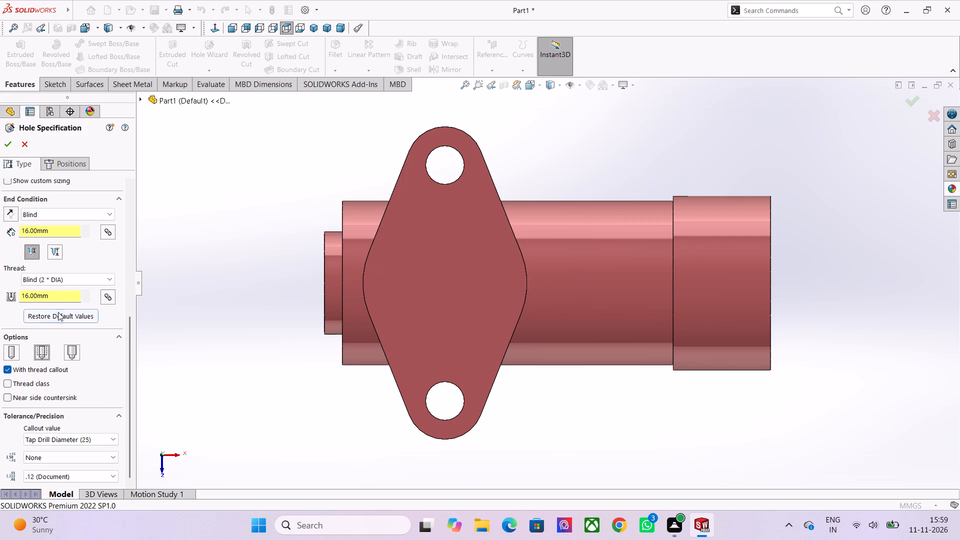
scroll(59, 310, down, 1)
scroll(115, 235, up, 2)
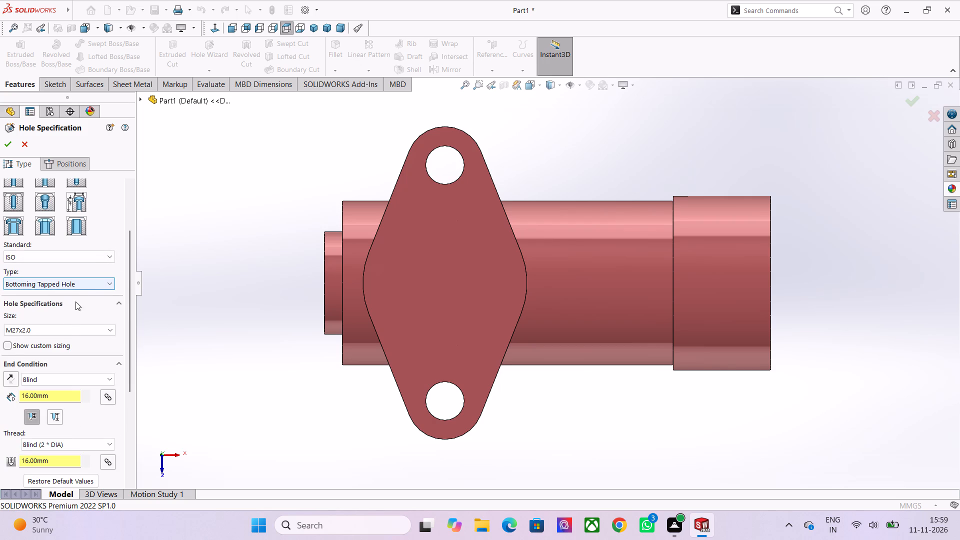
scroll(123, 283, up, 1)
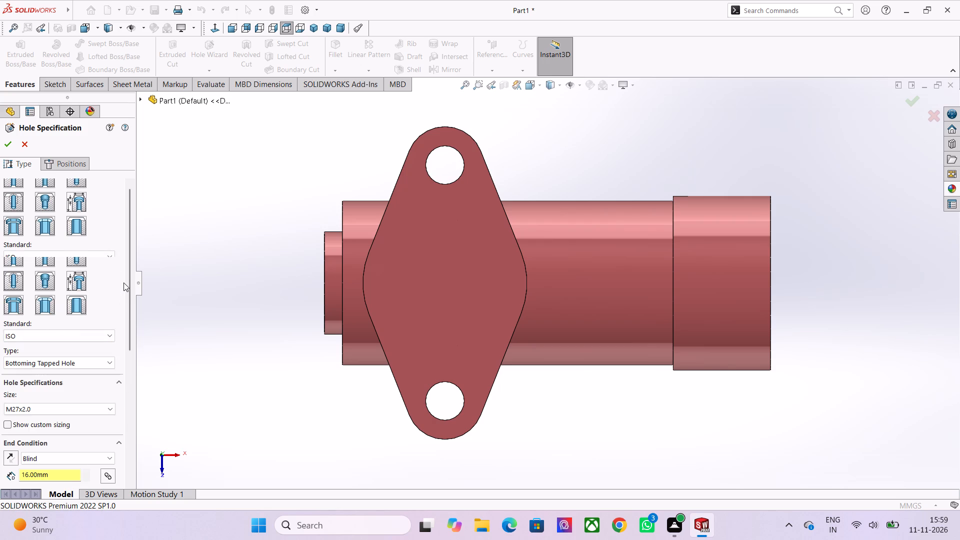
Place the tapped hole at the origin on the flange's outer face and finish the hole.
click(68, 165)
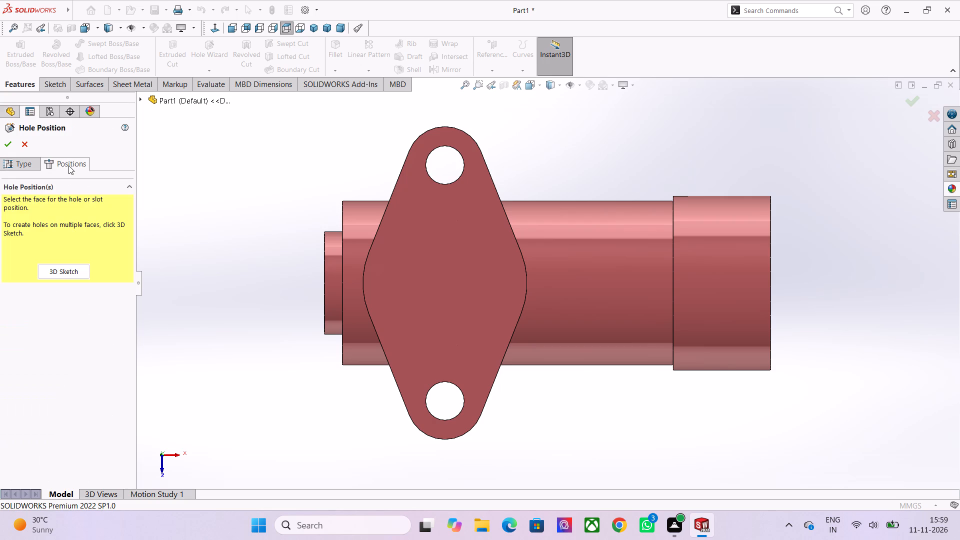
click(427, 283)
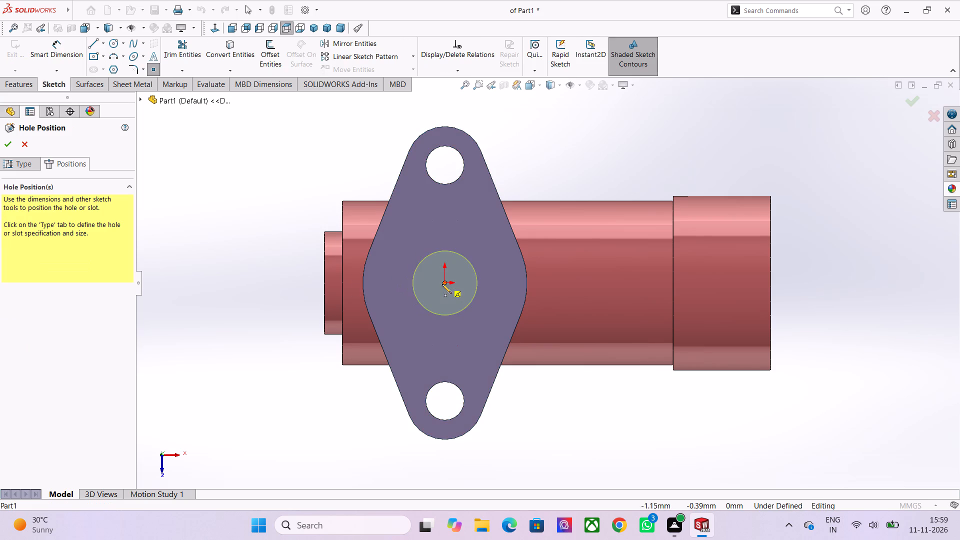
click(445, 283)
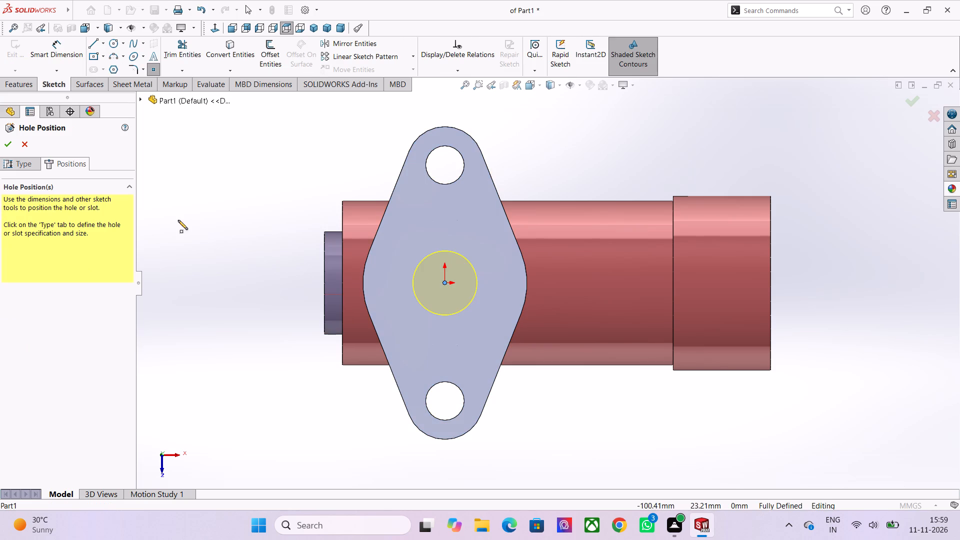
click(3, 141)
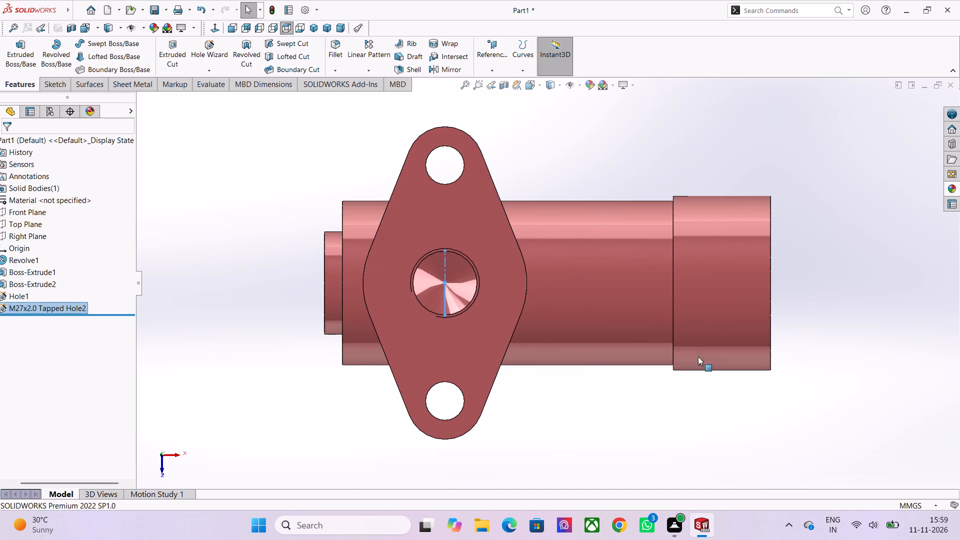
Examine the central tapped hole and its bottom in the flange from several angles.
middle_drag(599, 377, 510, 255)
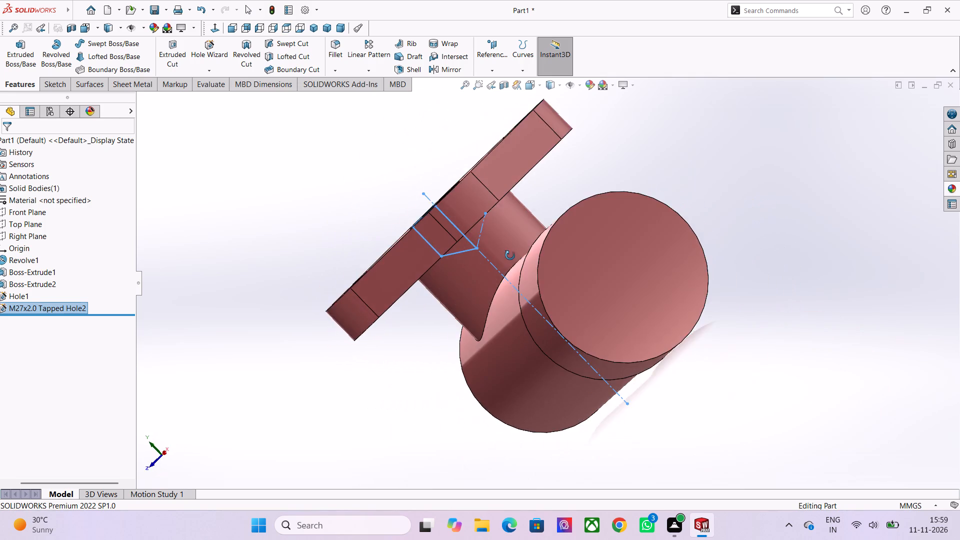
middle_drag(510, 255, 606, 314)
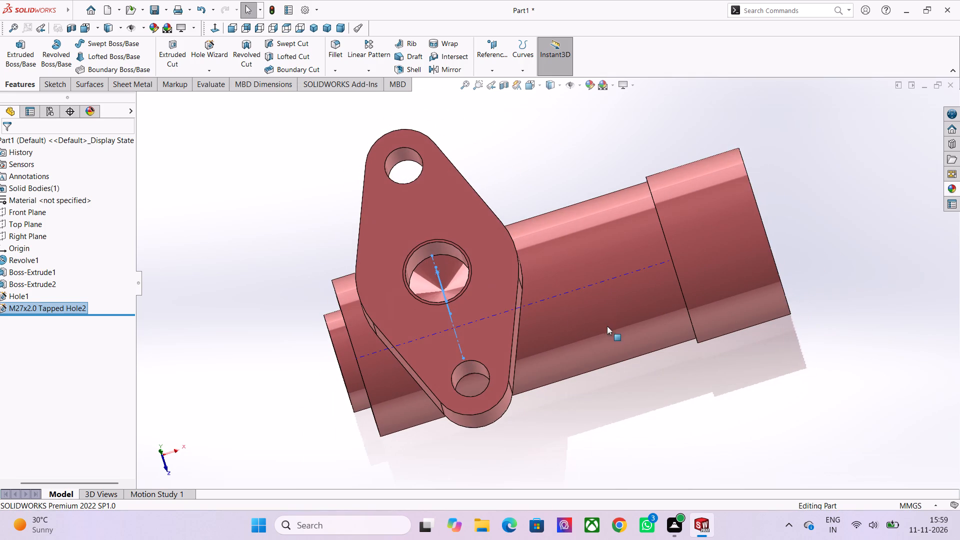
scroll(484, 272, up, 6)
scroll(427, 208, down, 2)
middle_drag(509, 367, 459, 271)
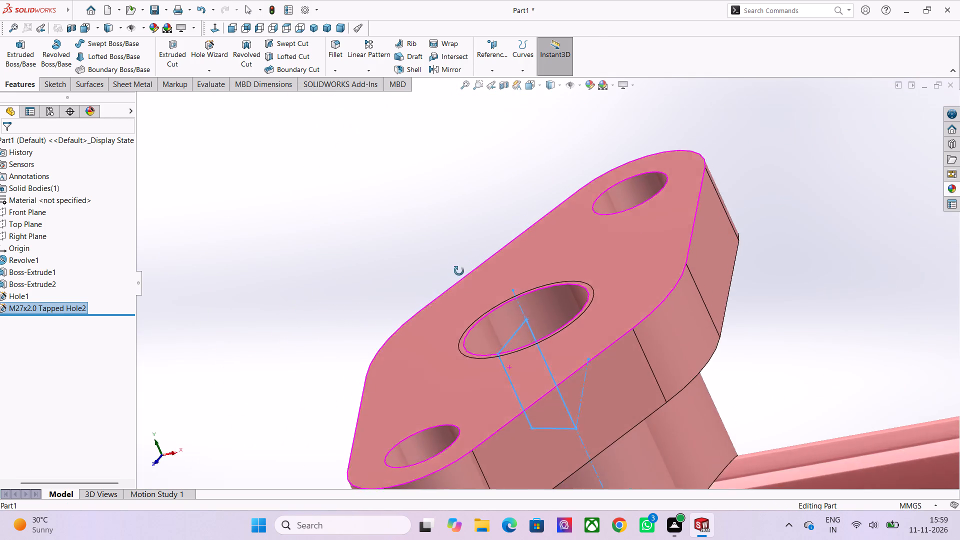
middle_drag(459, 271, 420, 301)
scroll(420, 301, down, 4)
middle_drag(443, 293, 544, 322)
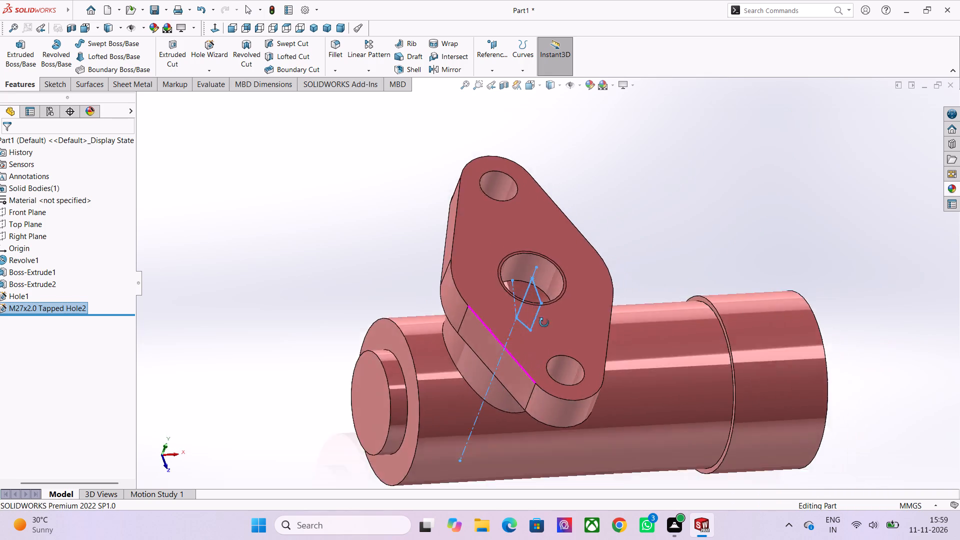
middle_drag(544, 322, 506, 404)
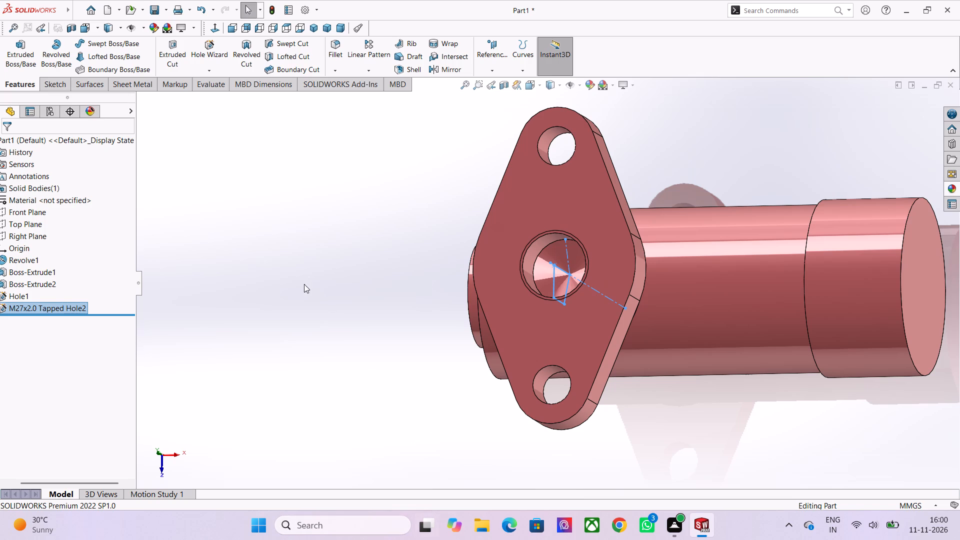
Reopen the central tapped hole's definition and review its end condition, thread and callout options.
click(231, 286)
click(32, 313)
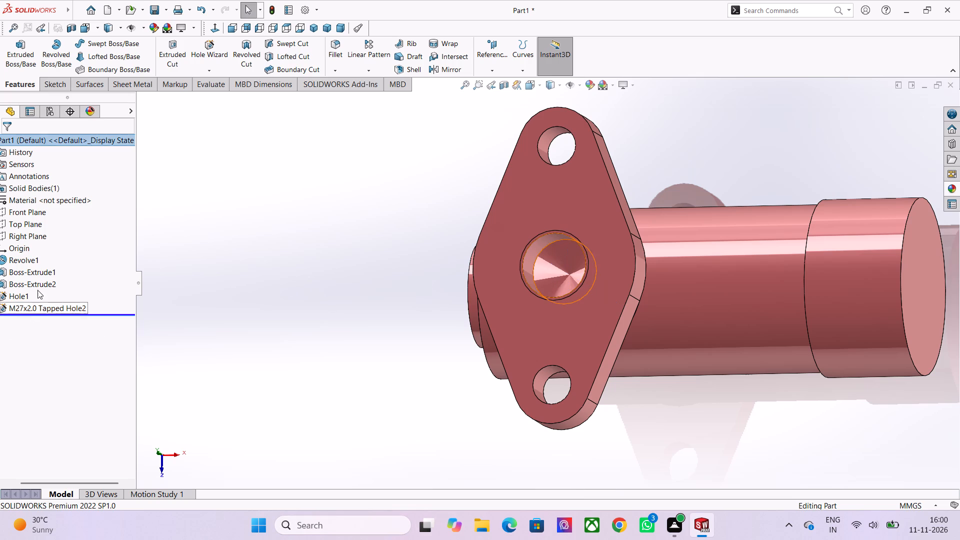
click(42, 306)
click(48, 281)
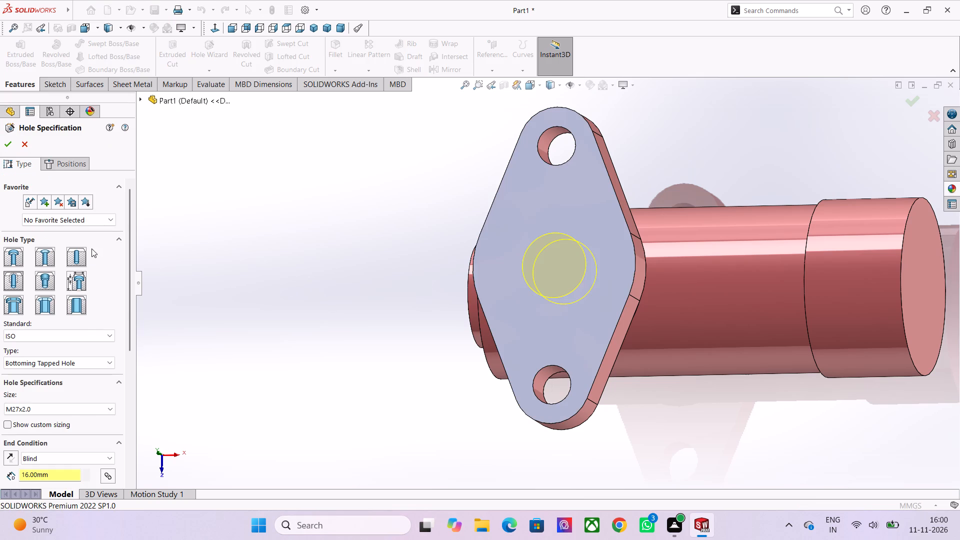
scroll(104, 289, down, 2)
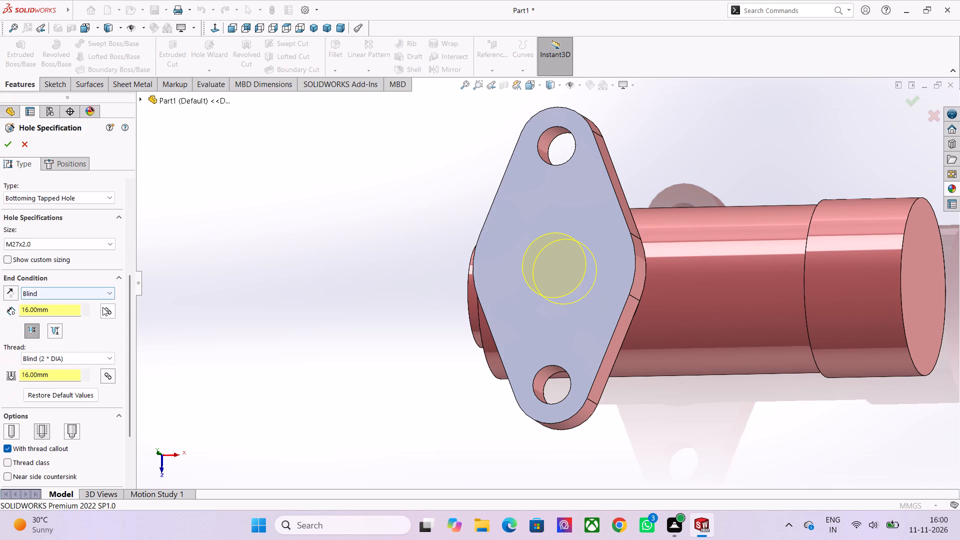
click(72, 358)
click(72, 358)
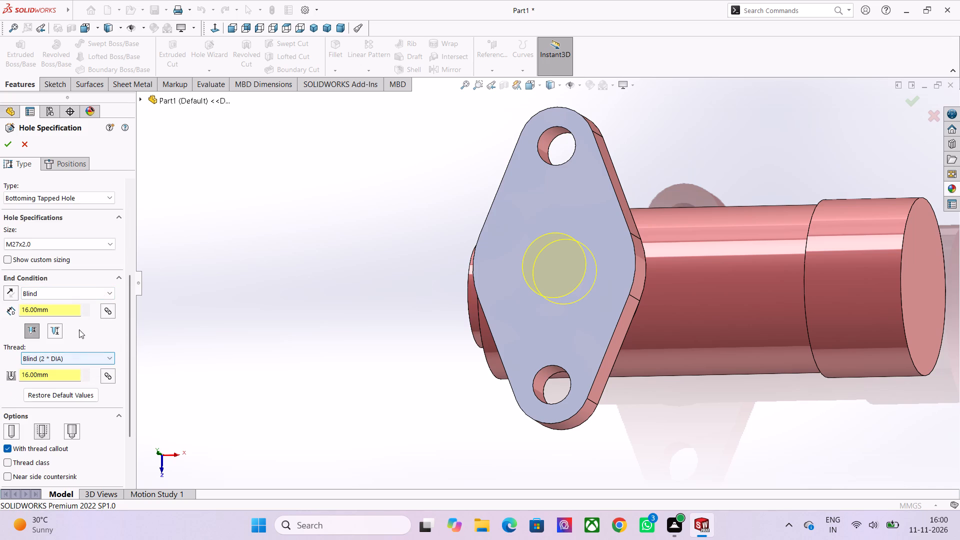
click(89, 290)
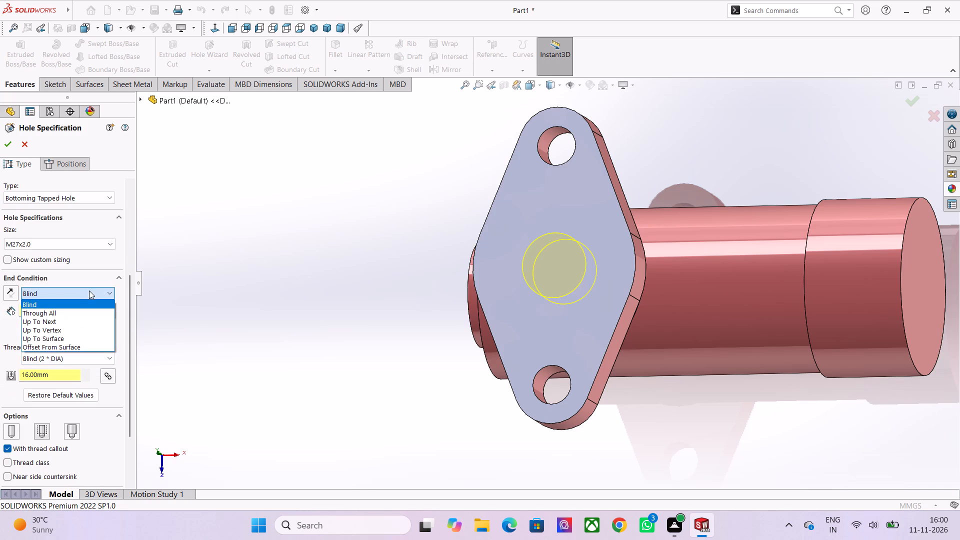
click(87, 298)
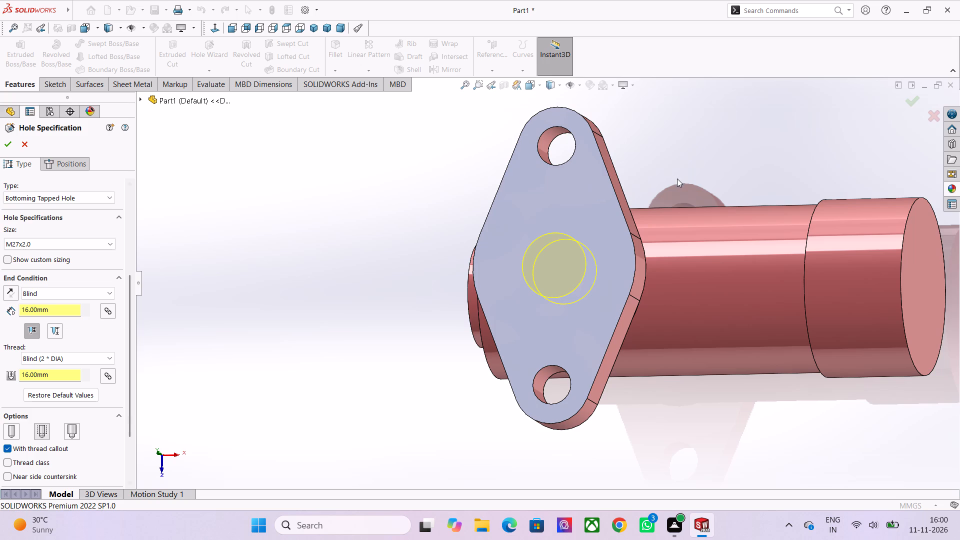
scroll(61, 354, down, 2)
scroll(96, 409, down, 1)
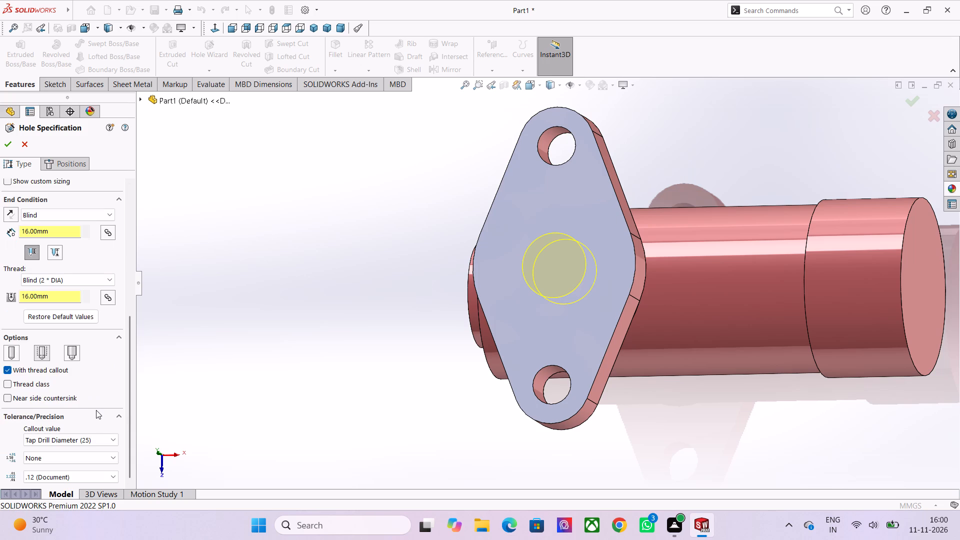
scroll(96, 410, down, 1)
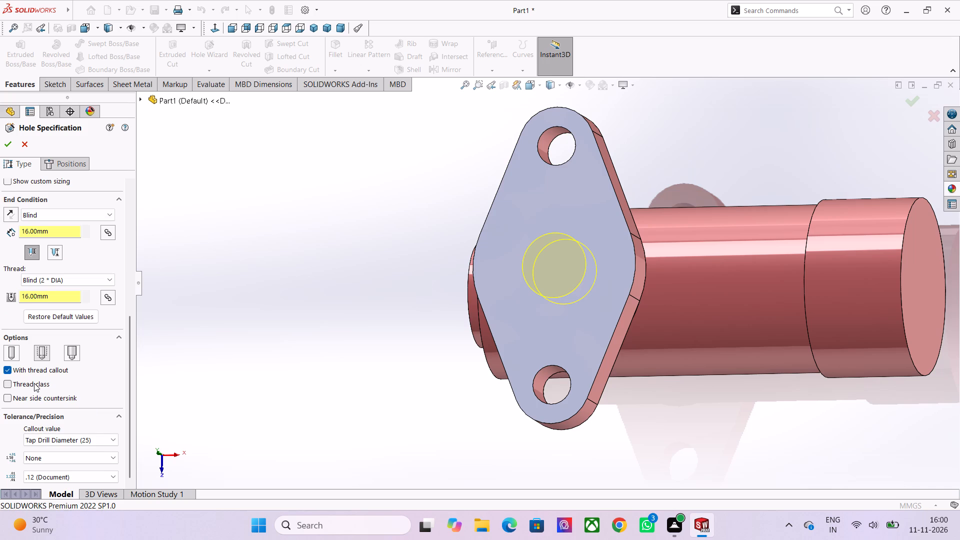
click(34, 383)
click(34, 383)
scroll(71, 305, up, 2)
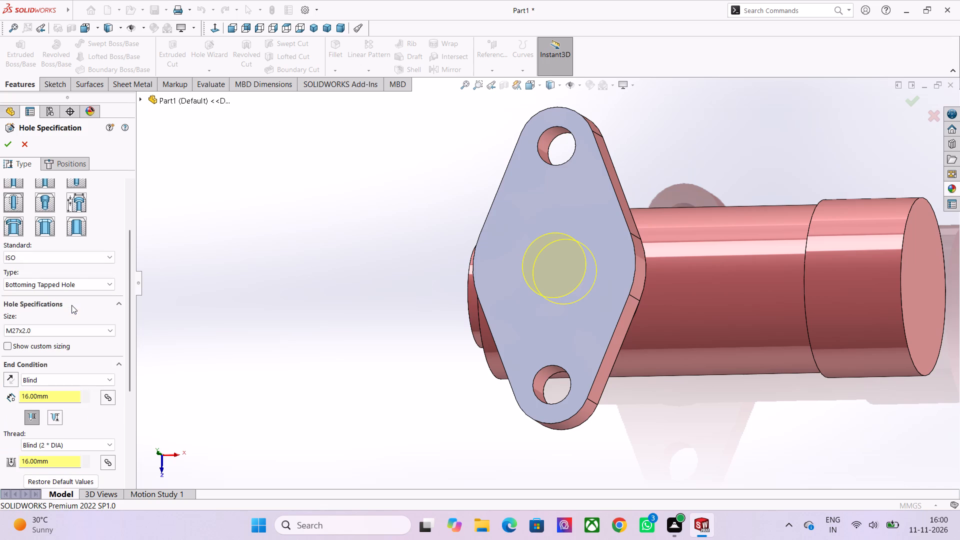
scroll(80, 285, up, 3)
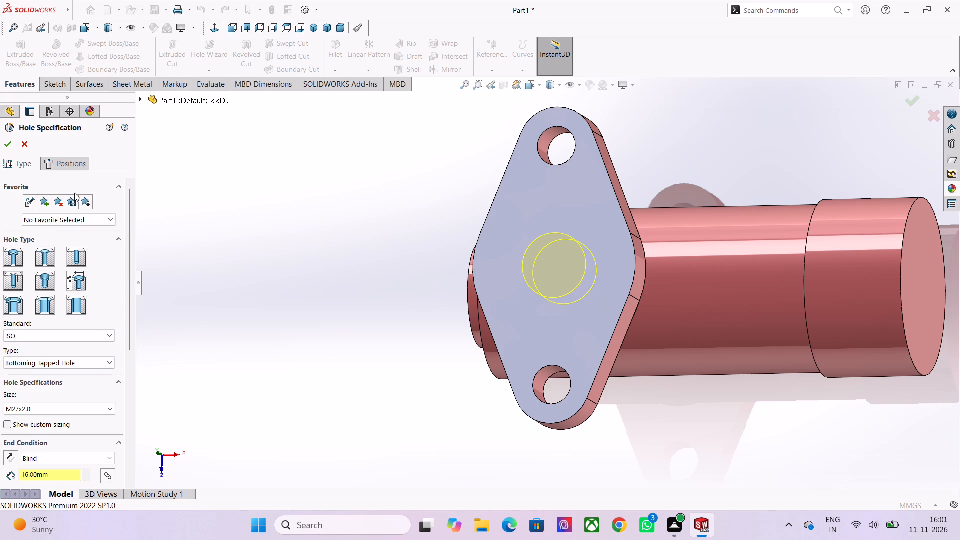
click(10, 143)
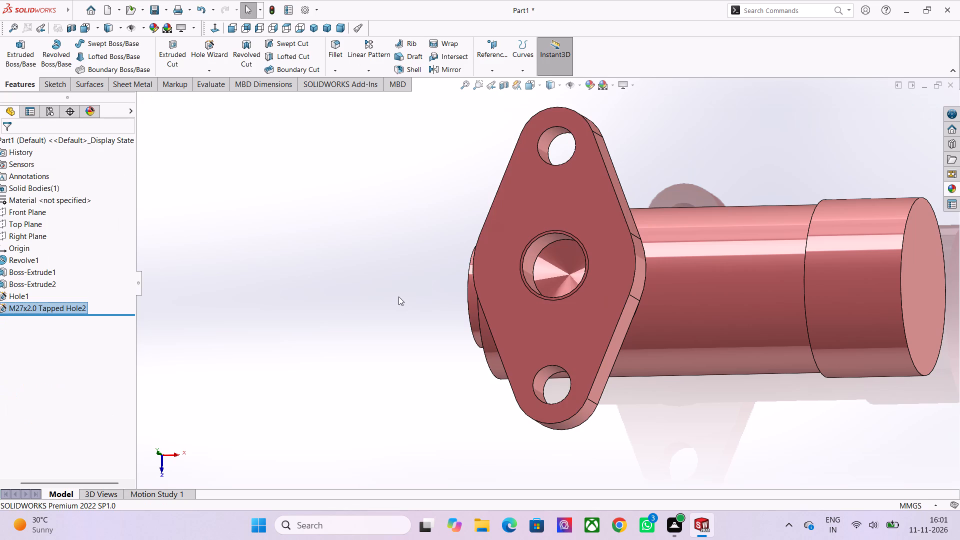
Examine the central tapped hole's bore up close from different angles.
middle_drag(458, 382, 480, 335)
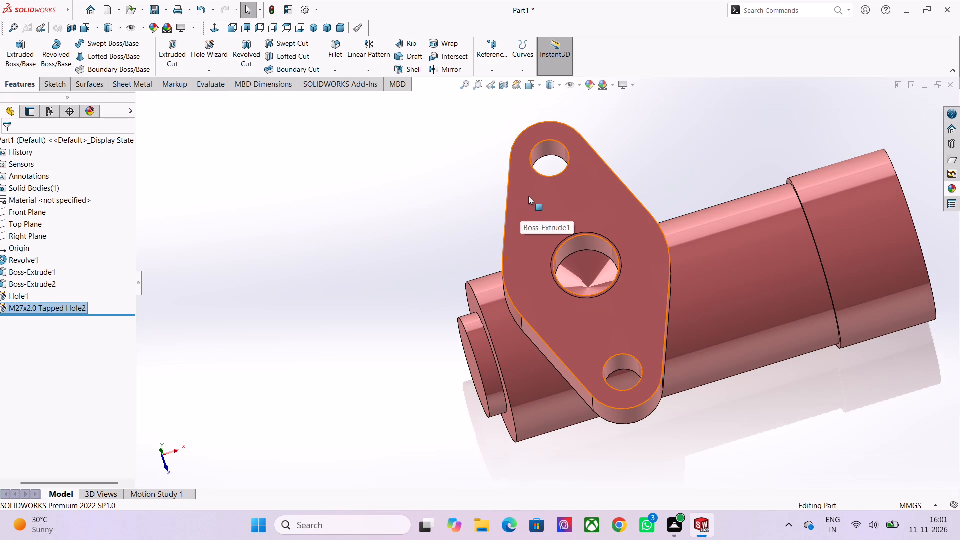
scroll(593, 270, up, 3)
middle_drag(593, 269, 592, 269)
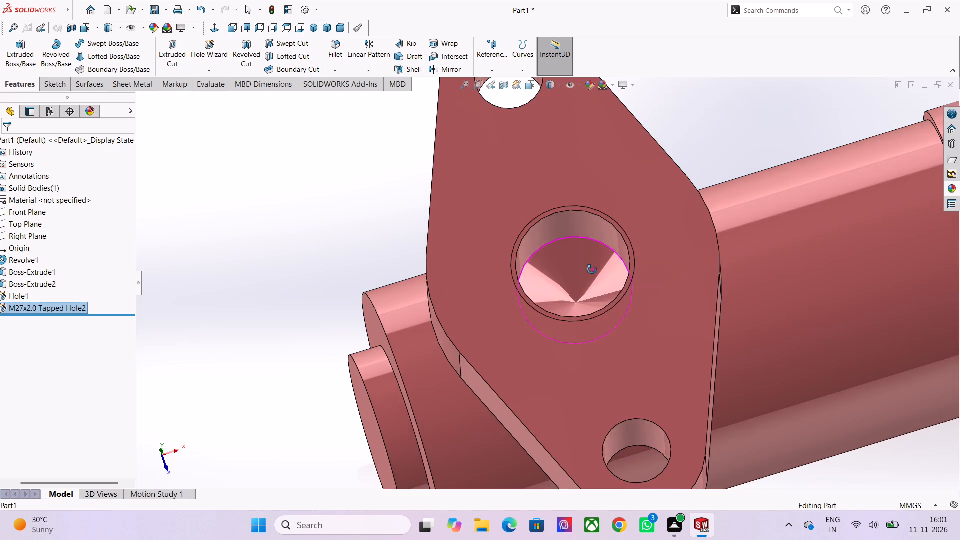
middle_drag(592, 269, 547, 212)
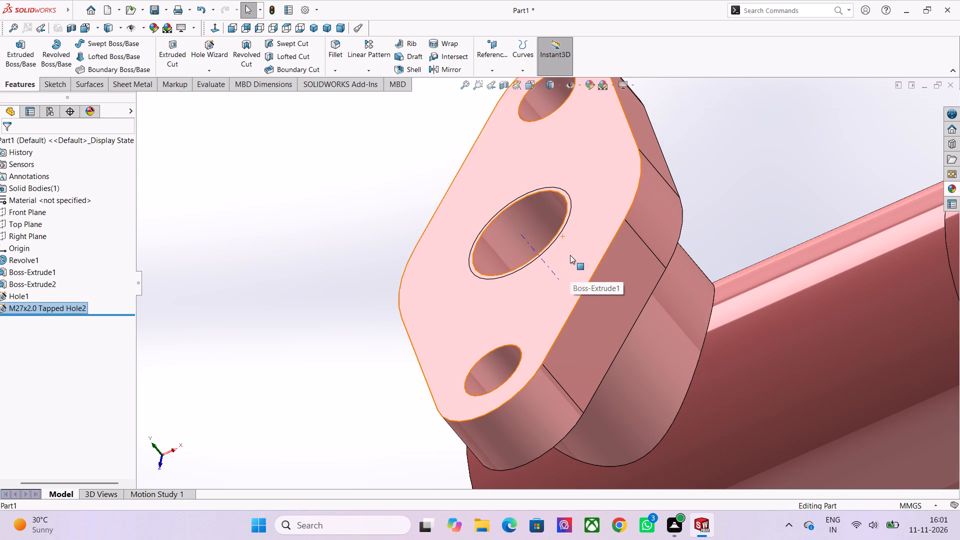
Undo the central tapped hole in the flange.
key(ctrl+z)
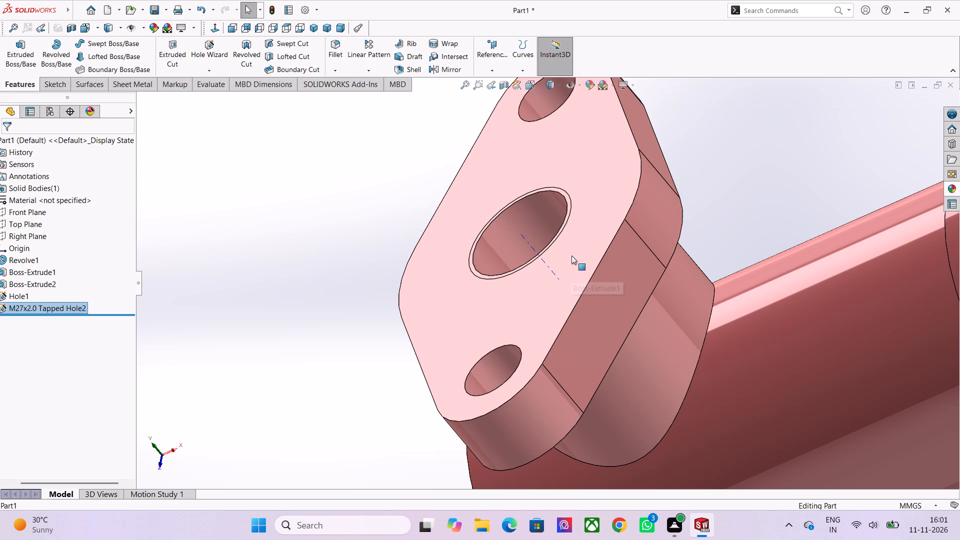
key(ctrl+z)
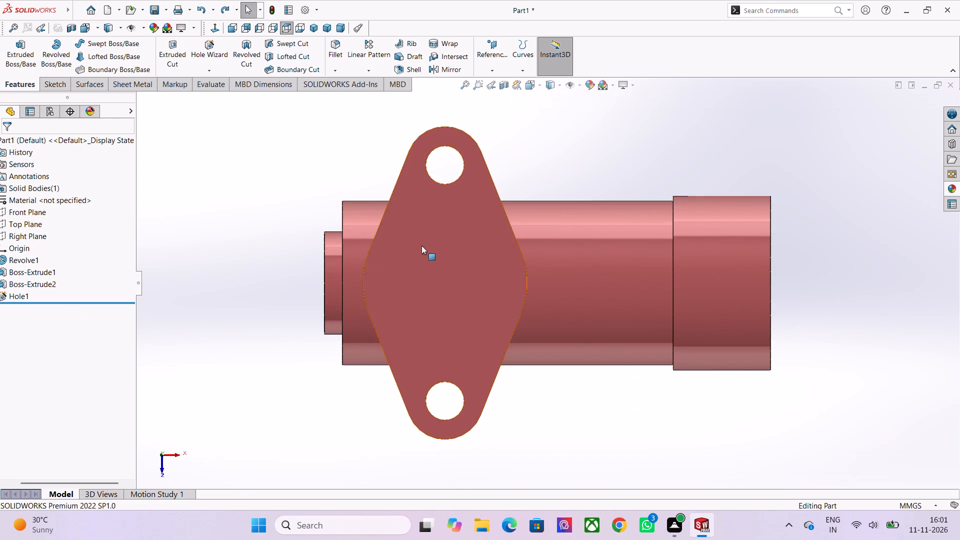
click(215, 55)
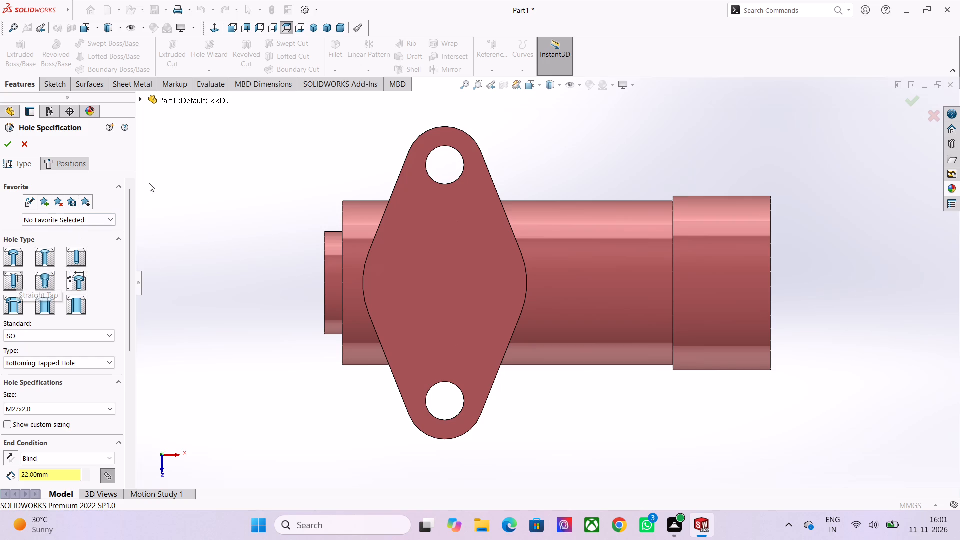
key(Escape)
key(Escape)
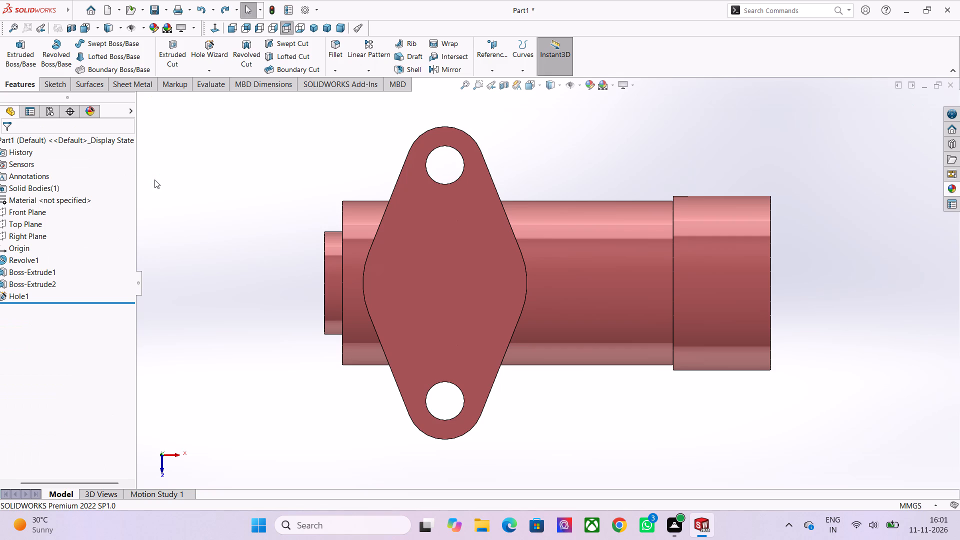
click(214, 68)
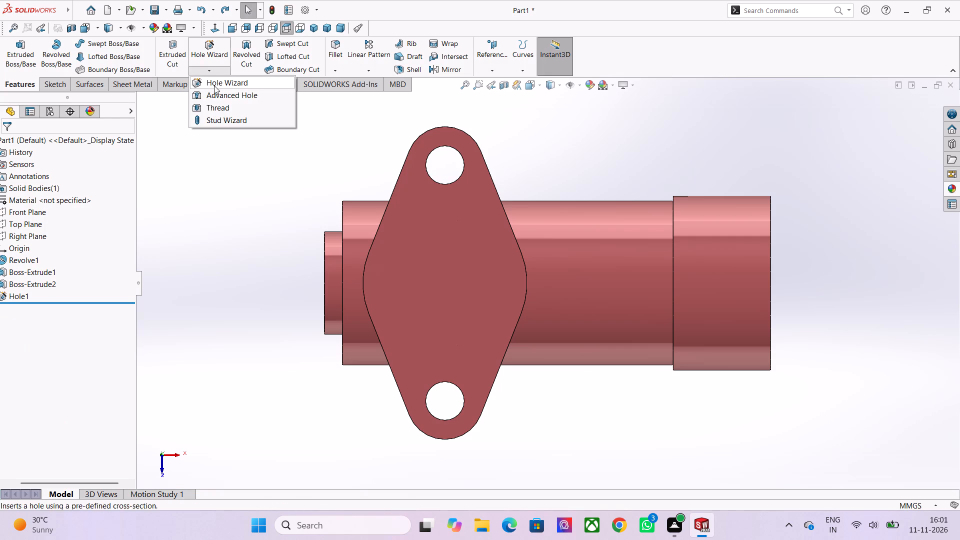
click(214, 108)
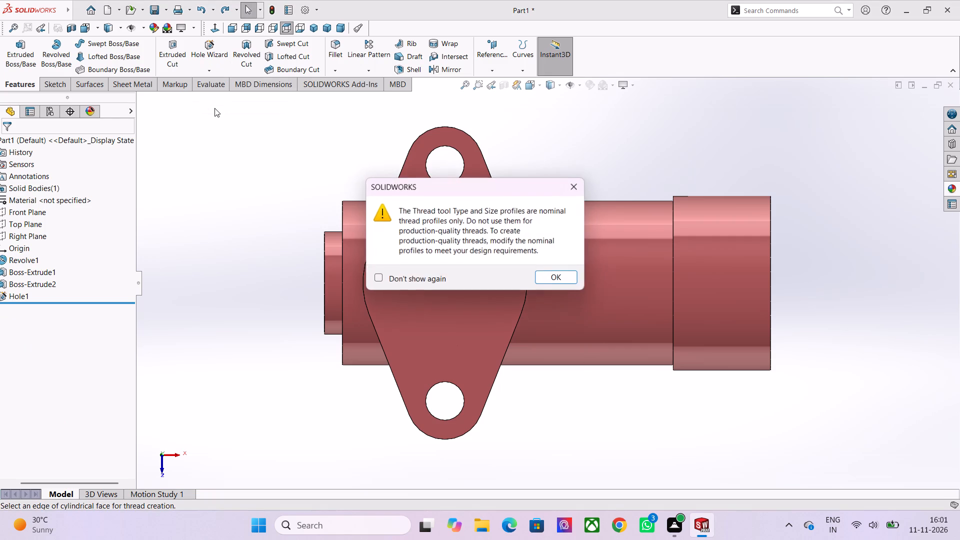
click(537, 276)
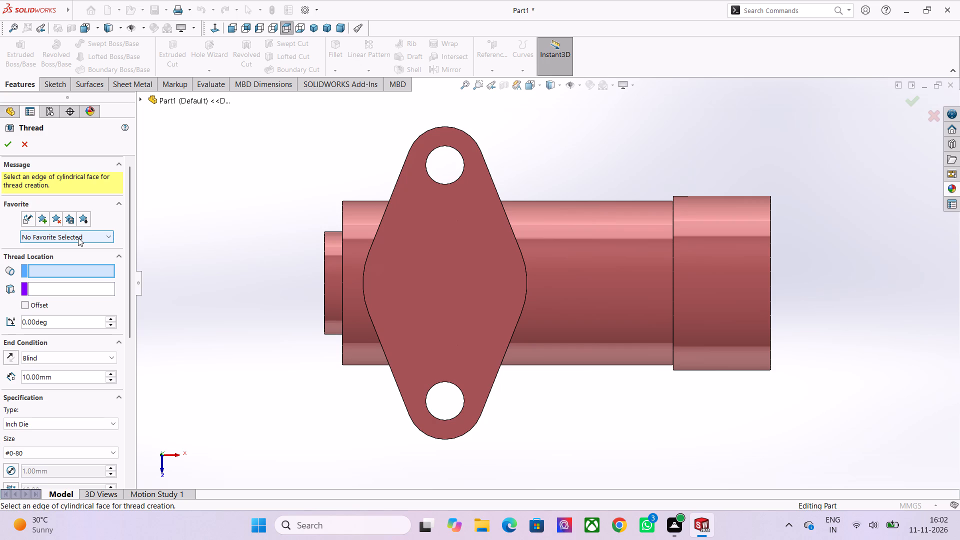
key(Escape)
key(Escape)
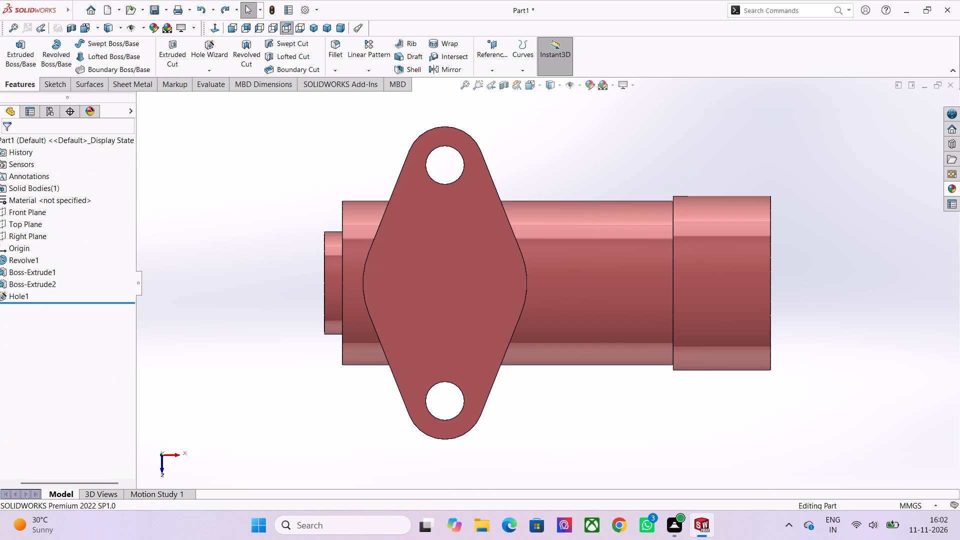
Start a new straight tap hole with the Hole Wizard as an ISO Bottoming Tapped Hole, size M27x2.0.
click(218, 53)
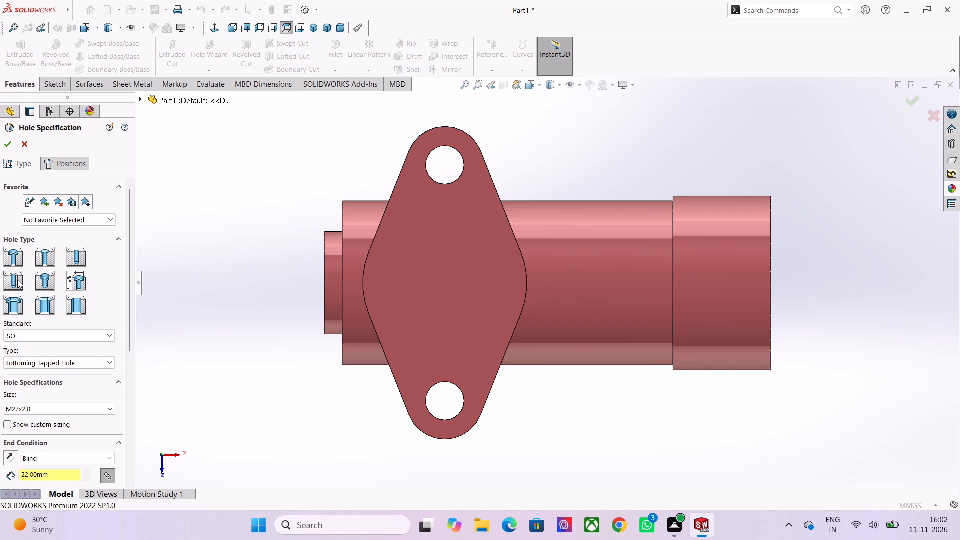
click(17, 280)
click(17, 280)
click(78, 339)
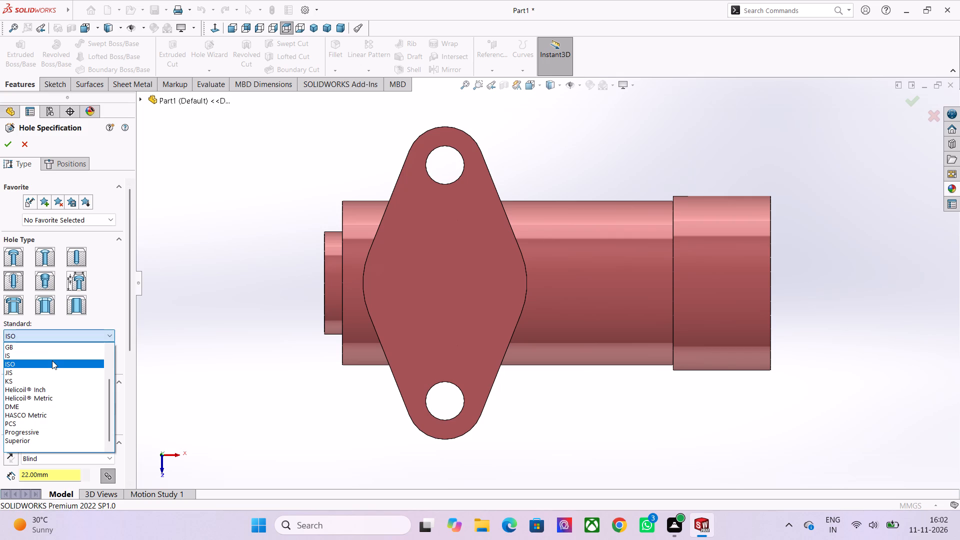
click(52, 360)
click(79, 362)
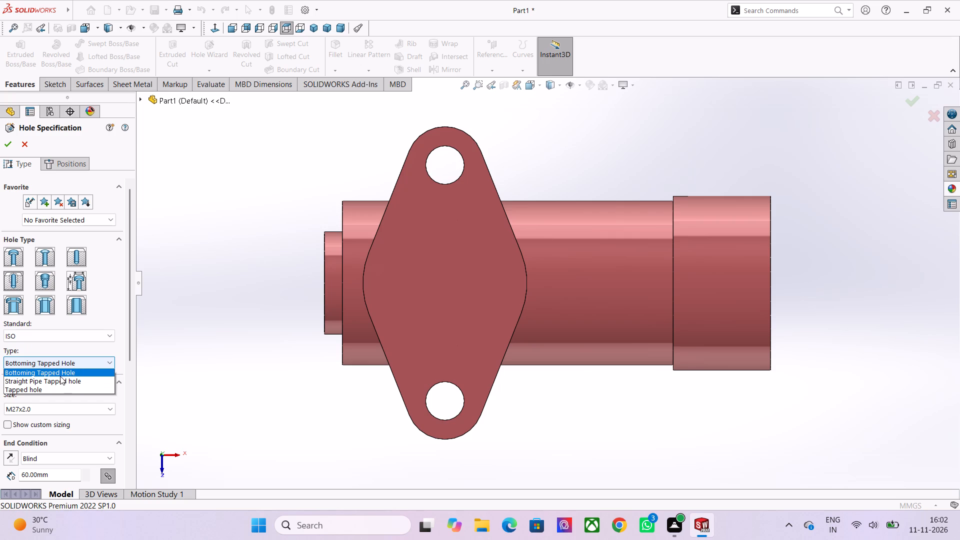
click(60, 374)
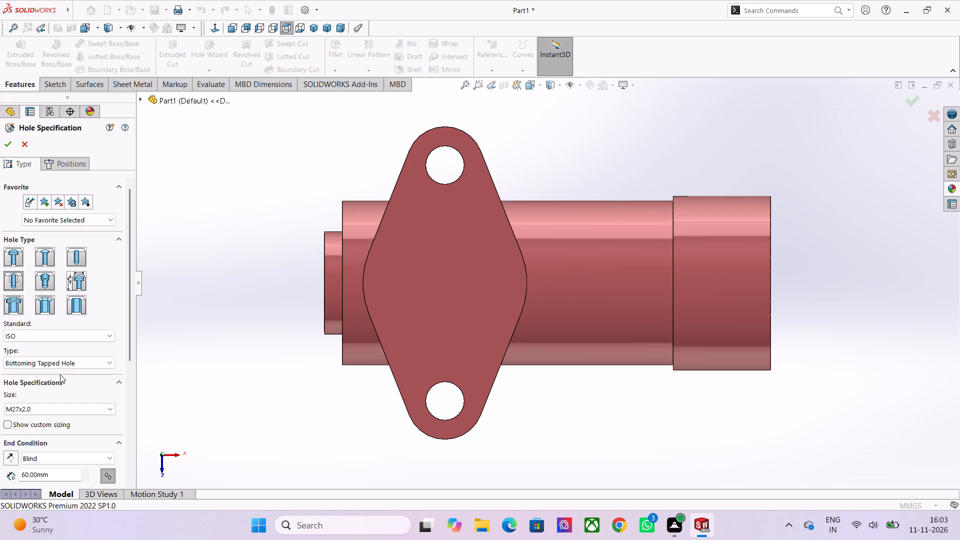
click(57, 404)
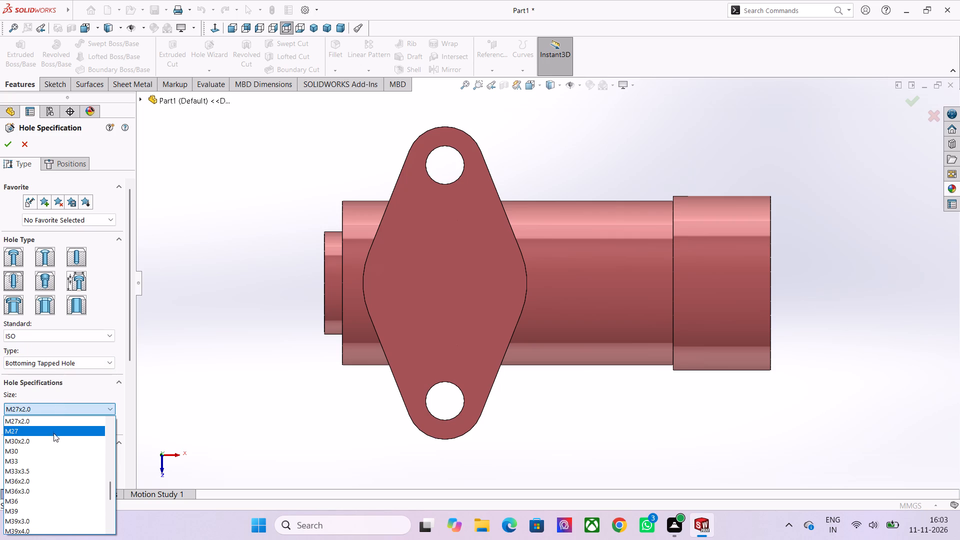
click(52, 418)
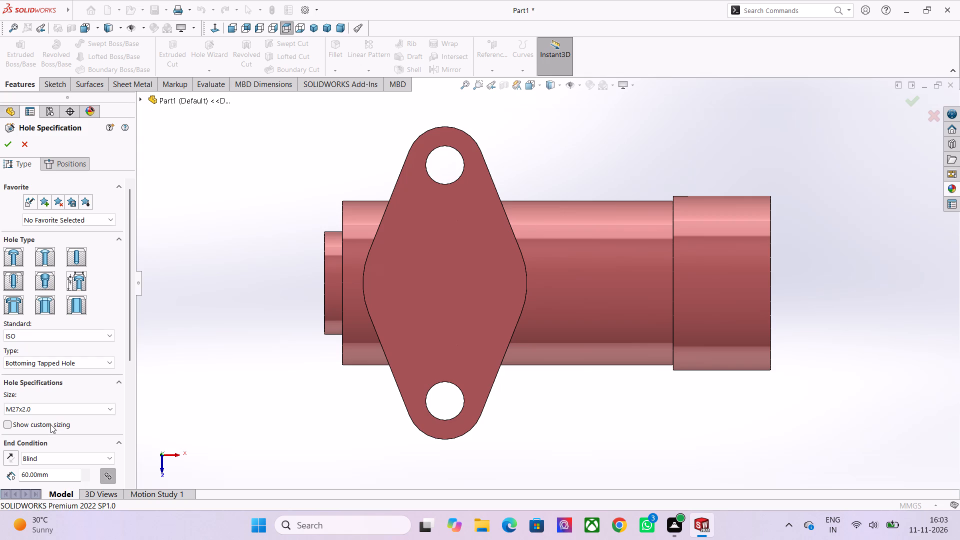
click(8, 421)
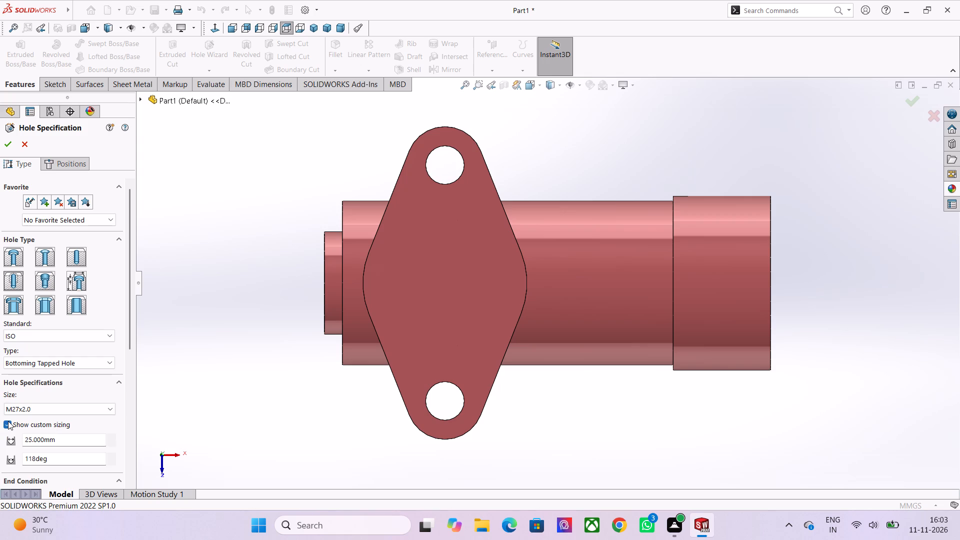
click(8, 421)
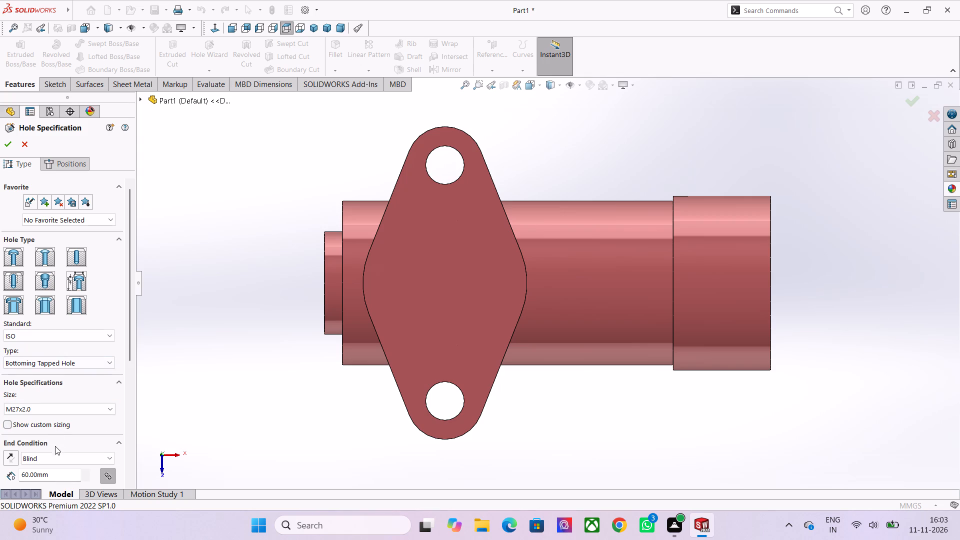
Set the tapped hole's blind depth to 16 mm and its thread depth to 16 mm, with a cosmetic thread.
scroll(55, 446, down, 2)
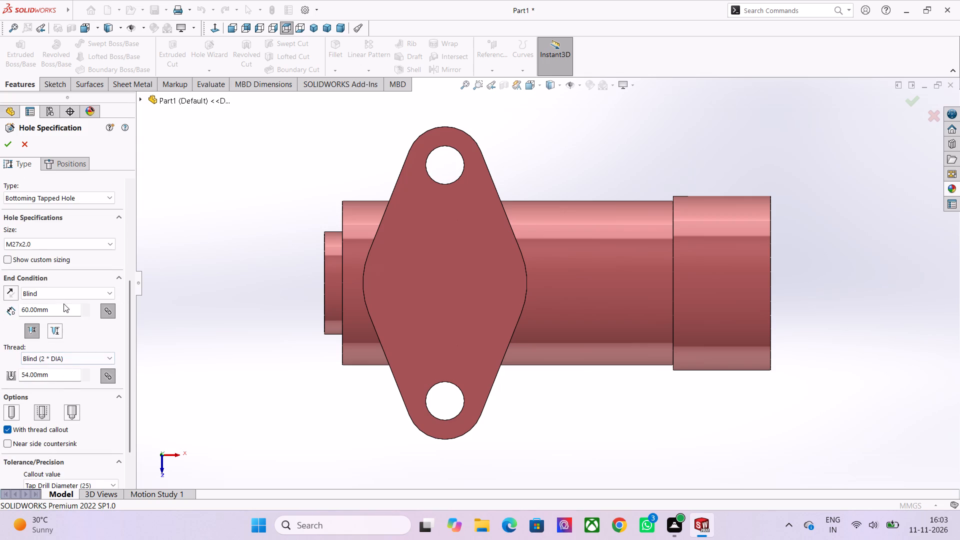
double_click(63, 307)
text(16)
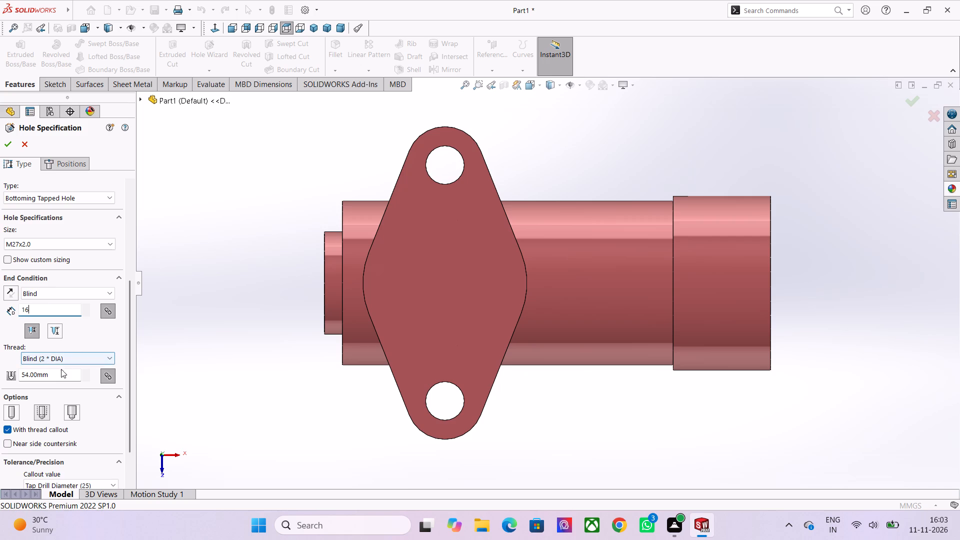
click(51, 328)
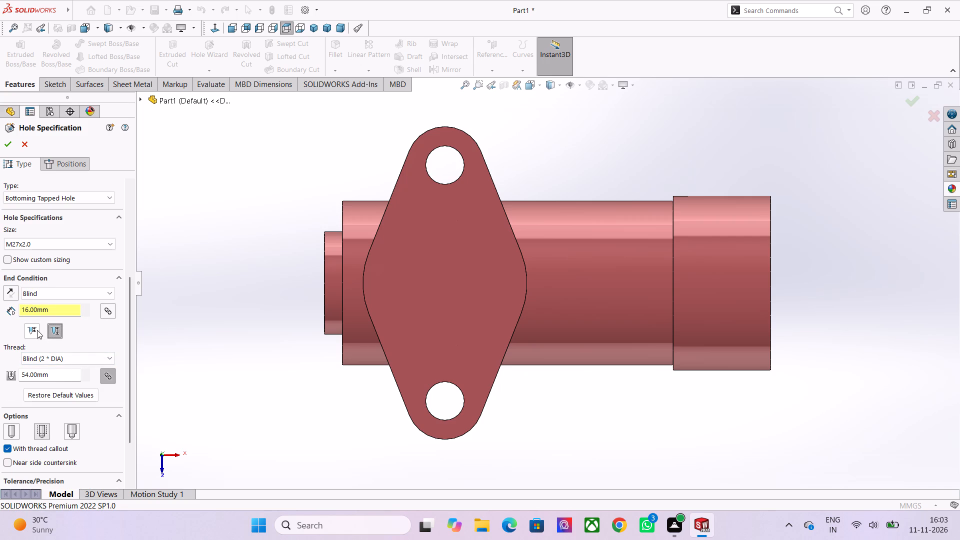
click(37, 330)
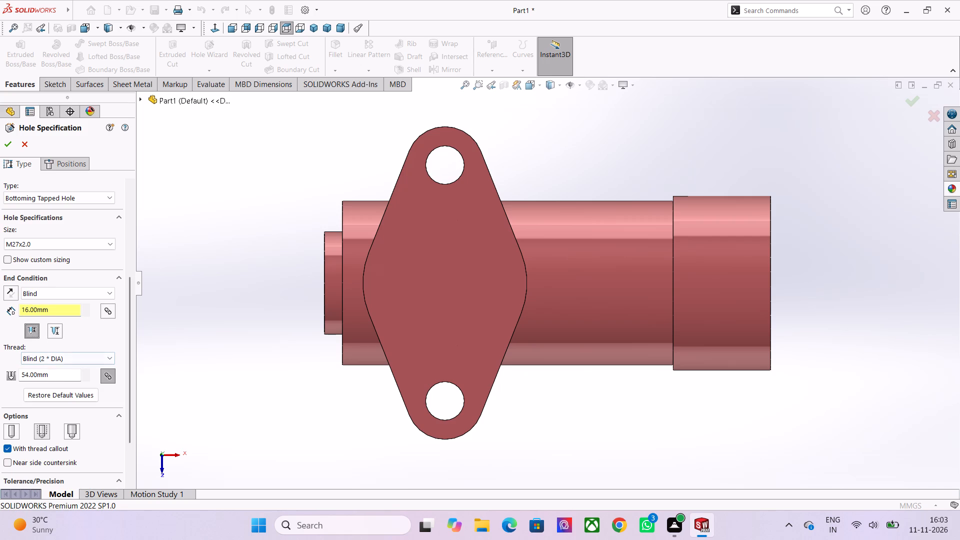
double_click(51, 376)
text(16)
scroll(20, 400, down, 1)
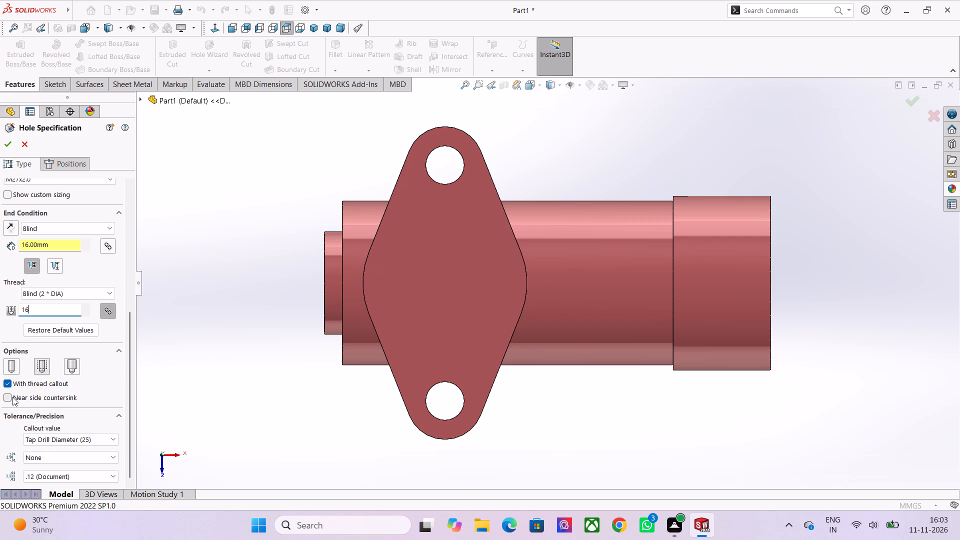
click(12, 397)
click(12, 397)
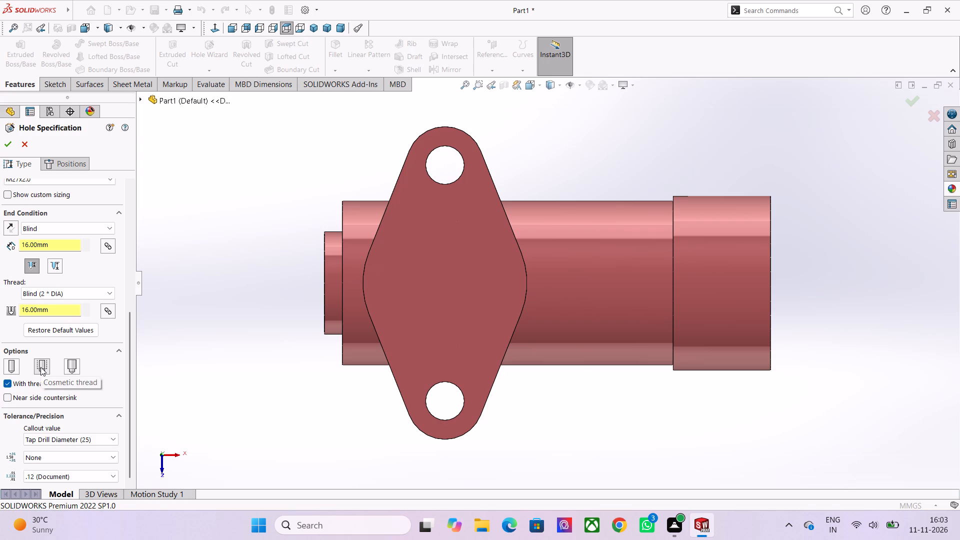
click(40, 367)
double_click(40, 367)
Place the tapped hole at the origin on the flange's outer face and finish the hole.
click(78, 160)
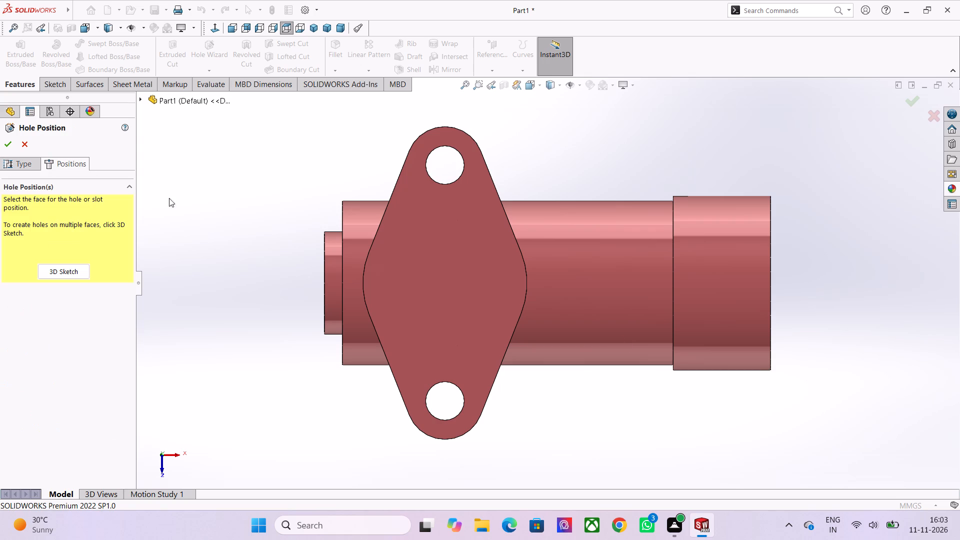
click(470, 264)
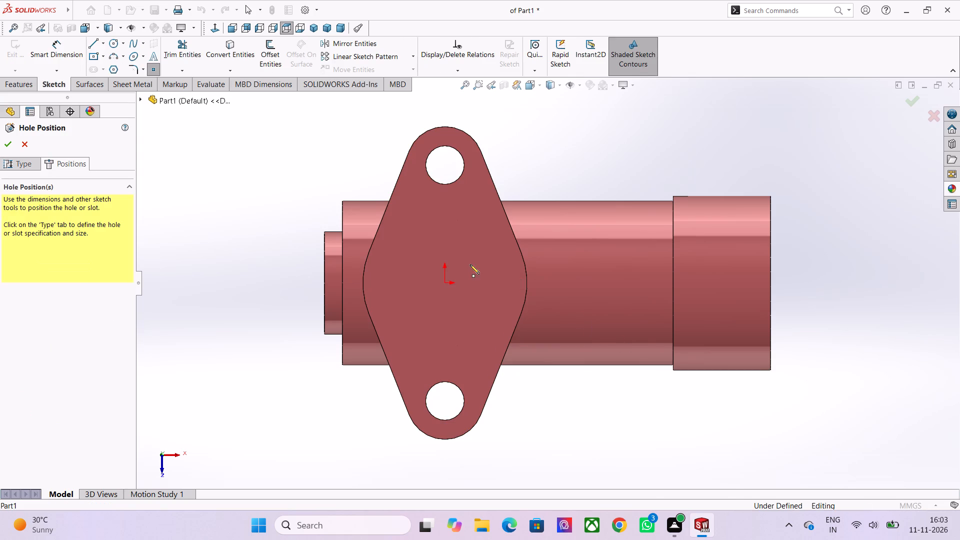
click(445, 282)
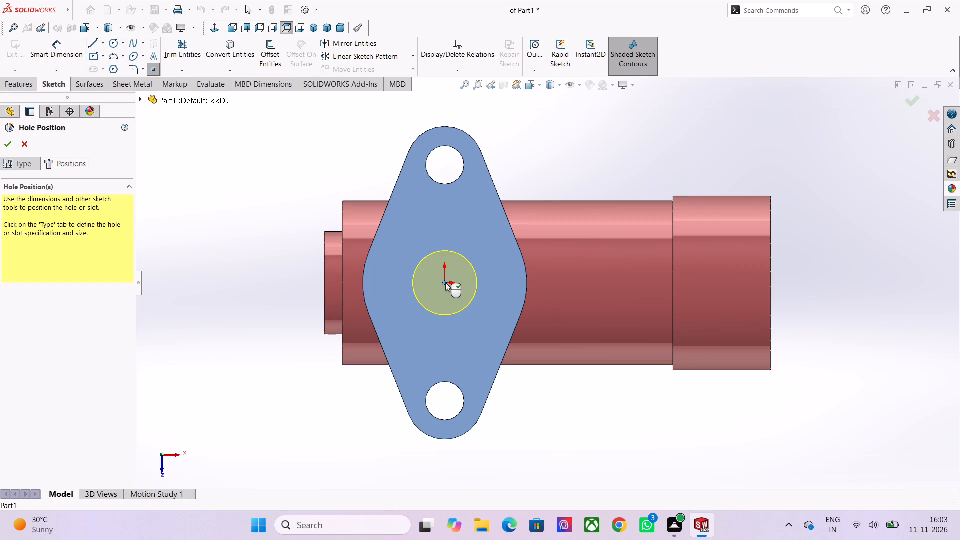
click(7, 142)
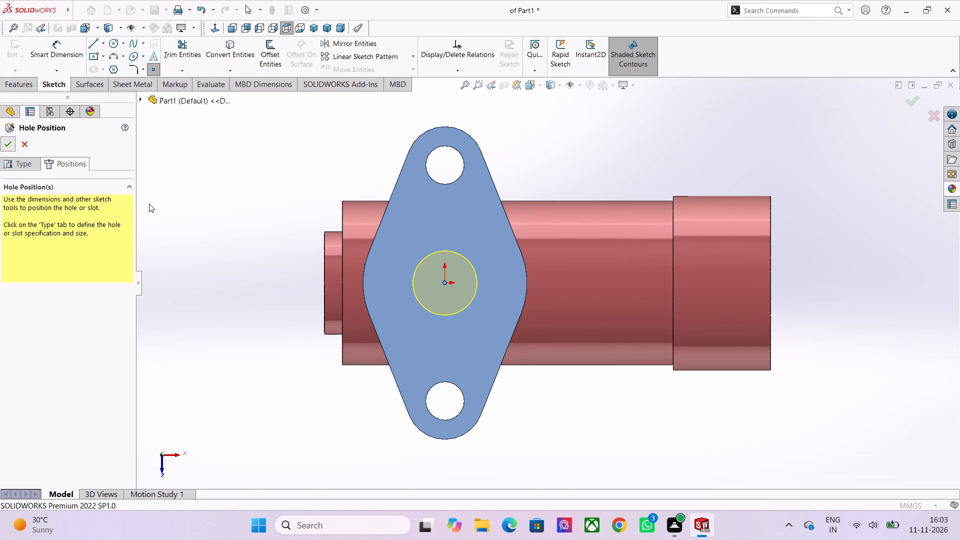
click(9, 144)
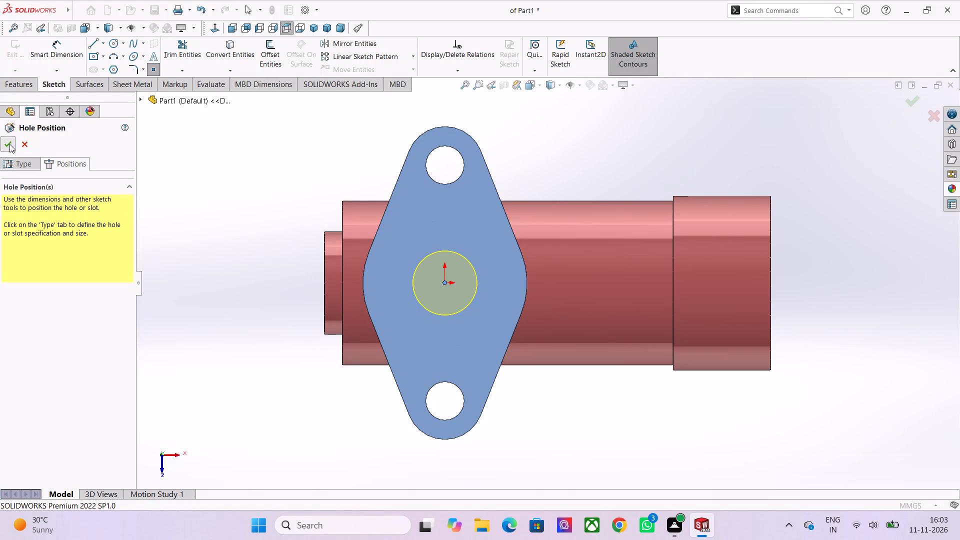
click(9, 144)
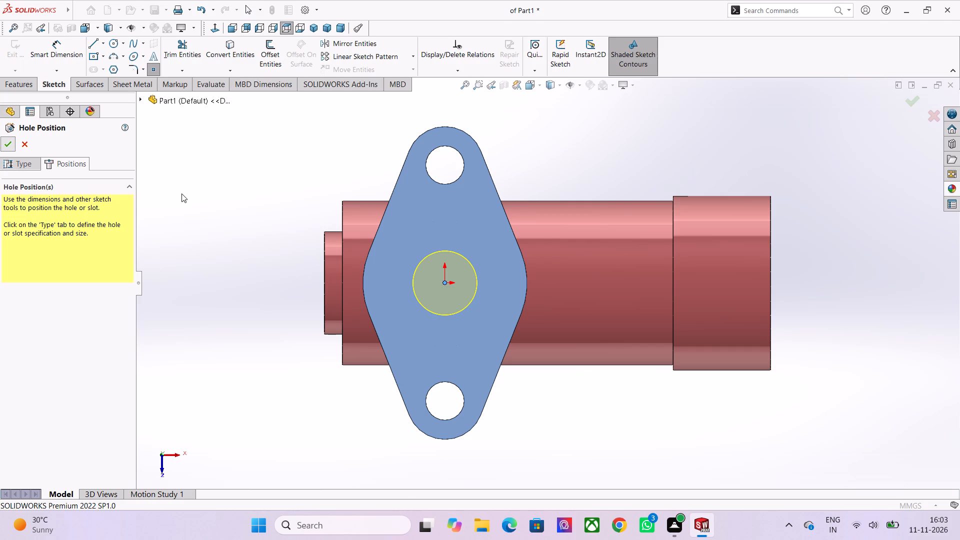
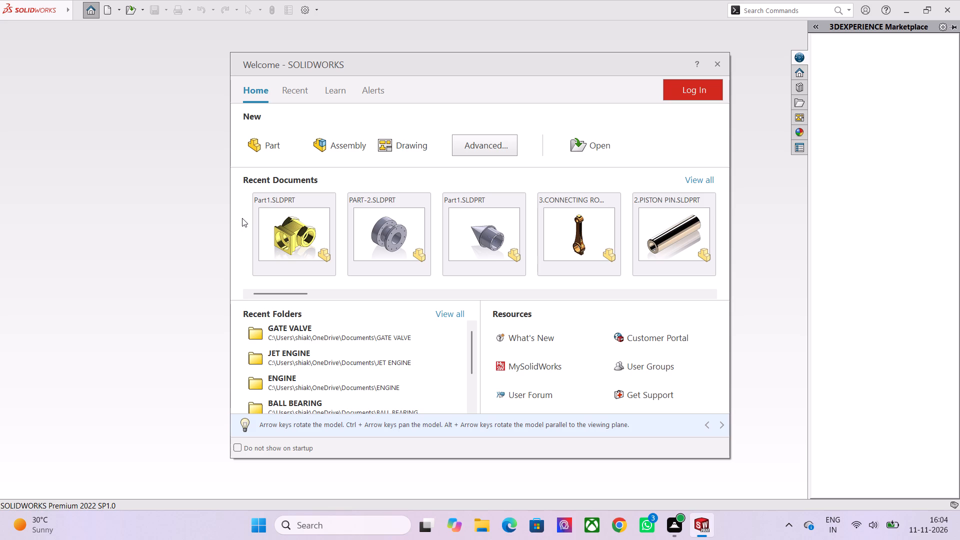
Close the Welcome window and create a new part document.
click(298, 95)
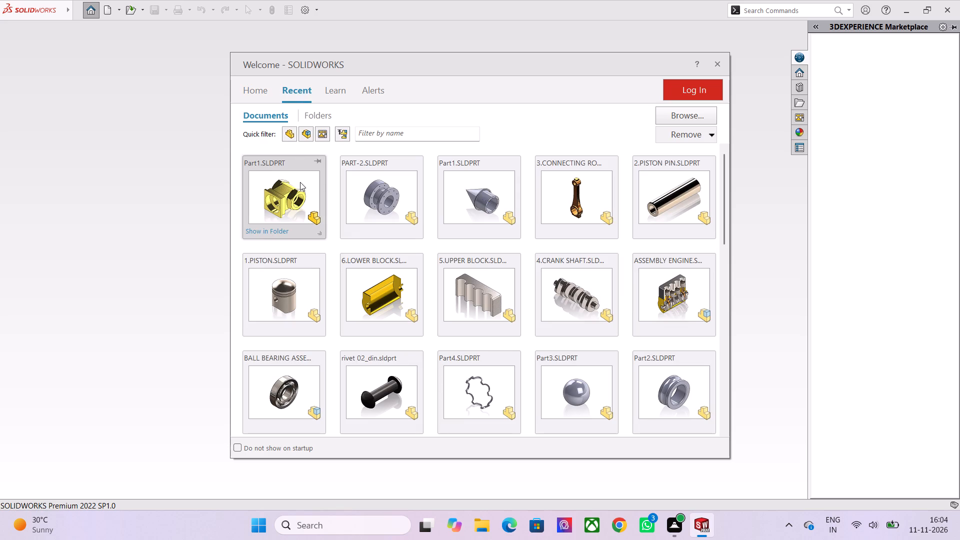
click(717, 64)
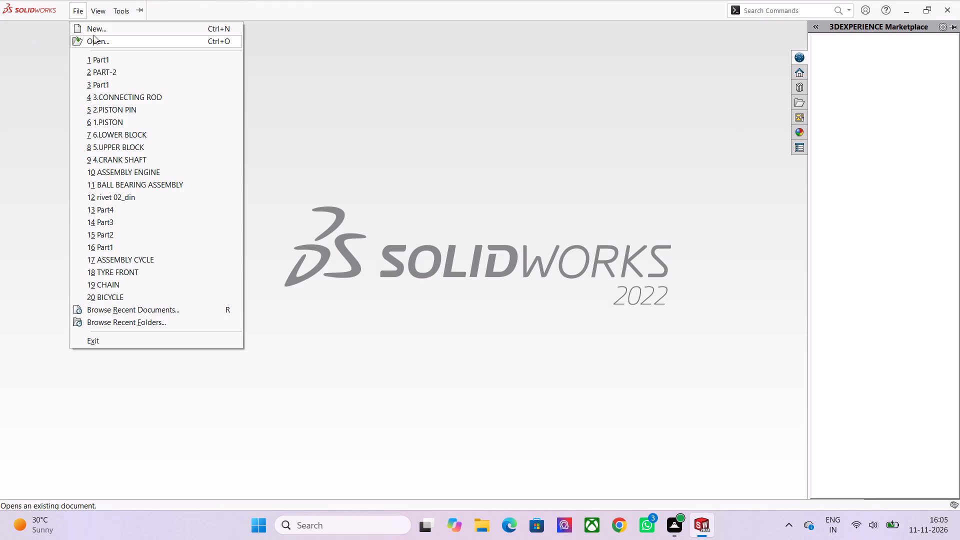
click(94, 26)
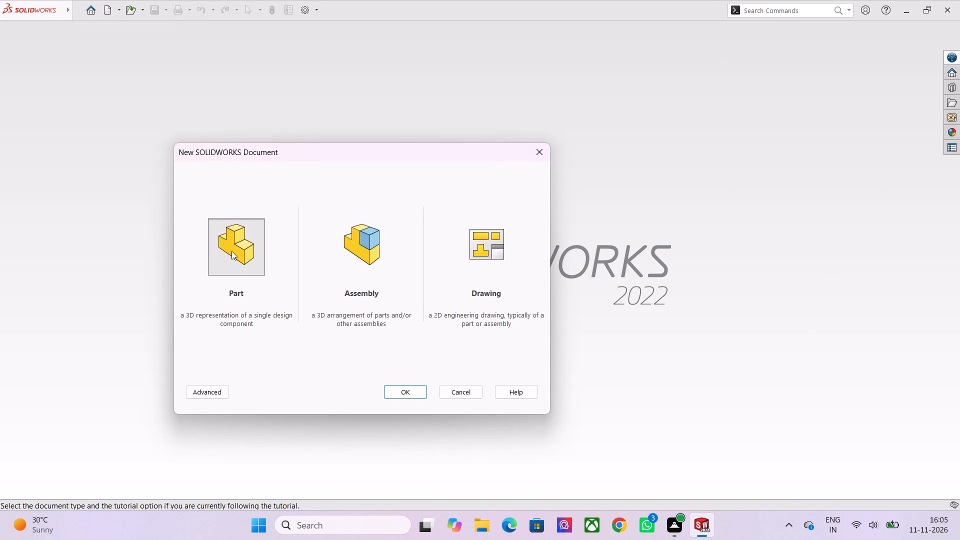
double_click(231, 251)
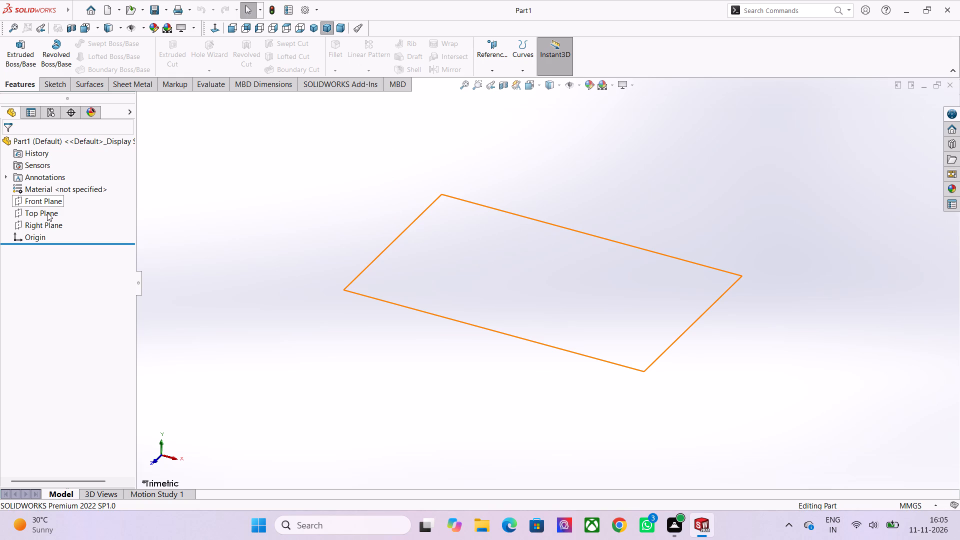
Start a sketch on the Front Plane.
scroll(47, 212, up, 1)
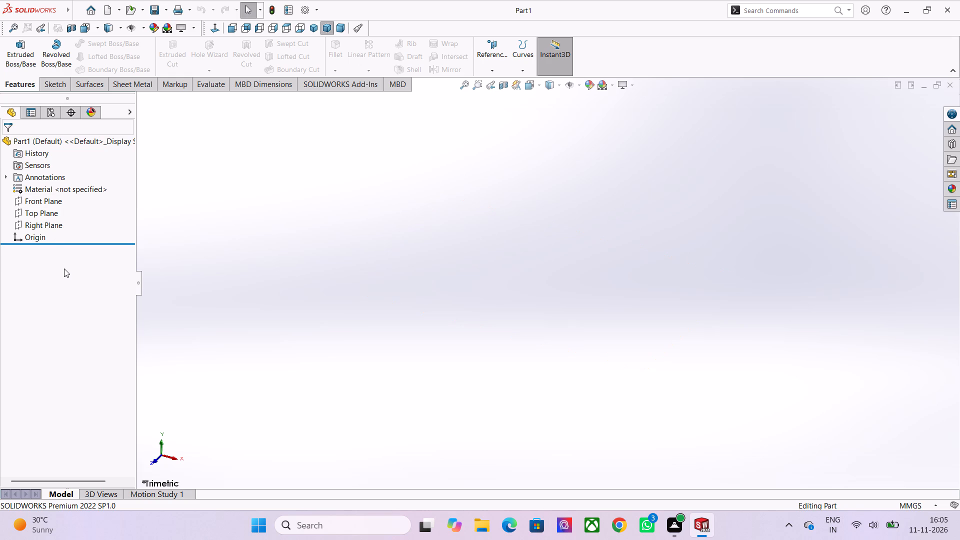
click(41, 201)
click(49, 190)
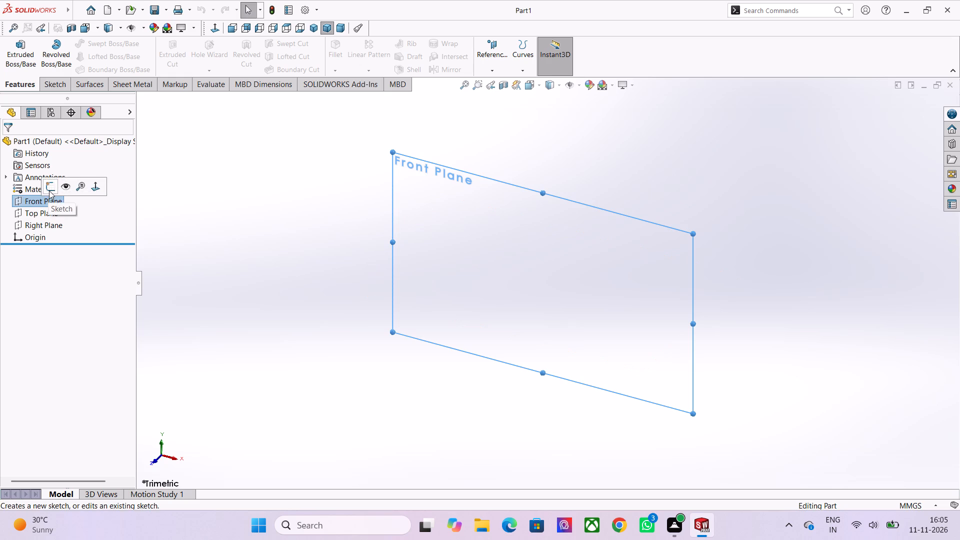
Sketch an open stepped profile: 43 mm left side with upper step, 182 mm base through the origin, 75 mm right side, 31 mm top, all about.
click(94, 41)
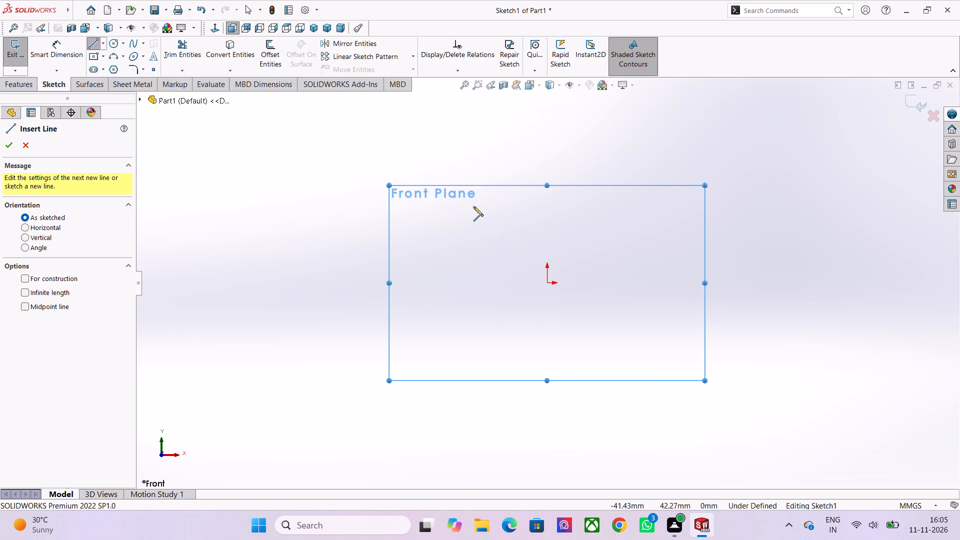
click(471, 170)
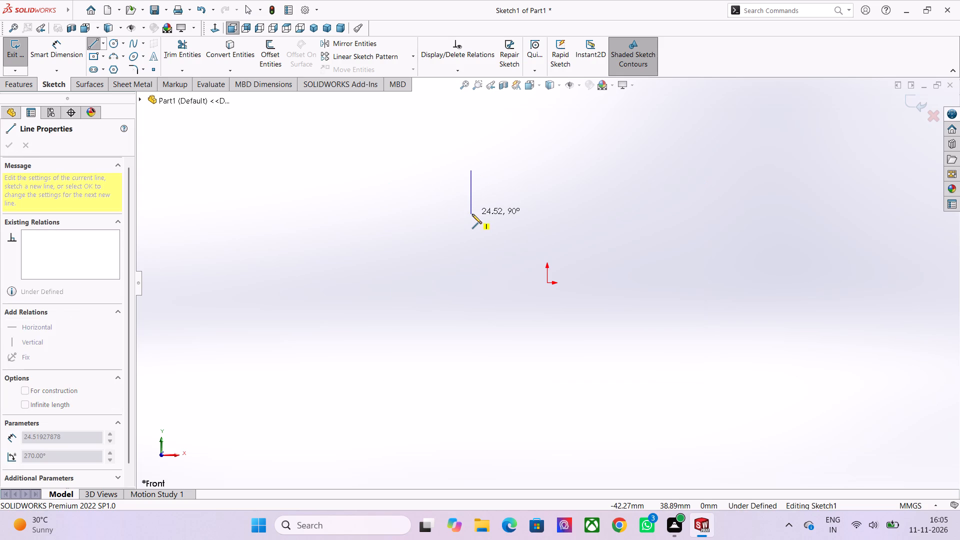
click(472, 206)
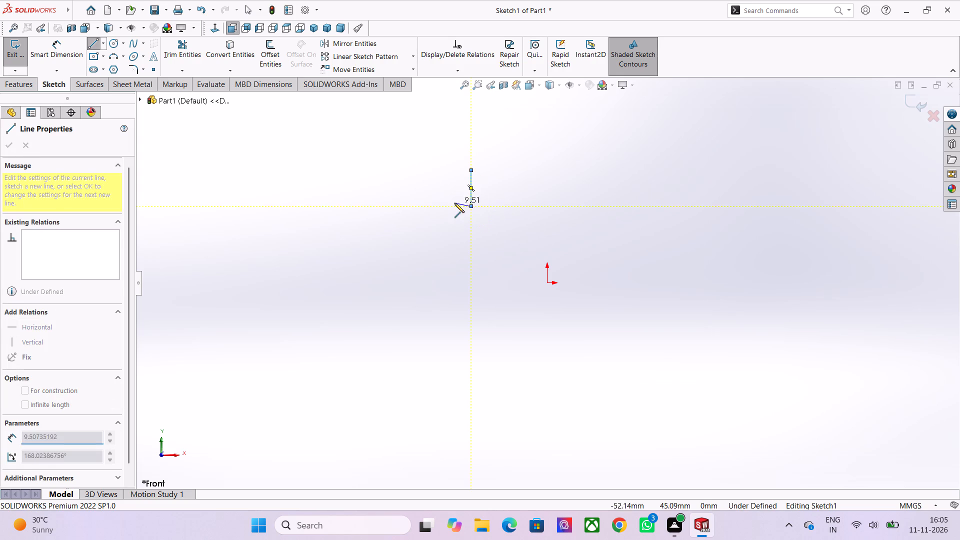
click(439, 207)
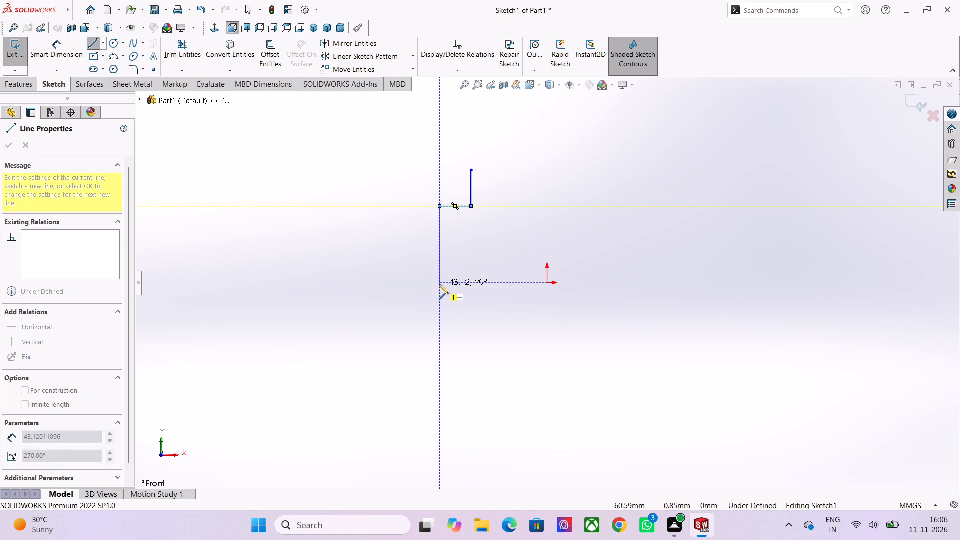
click(439, 284)
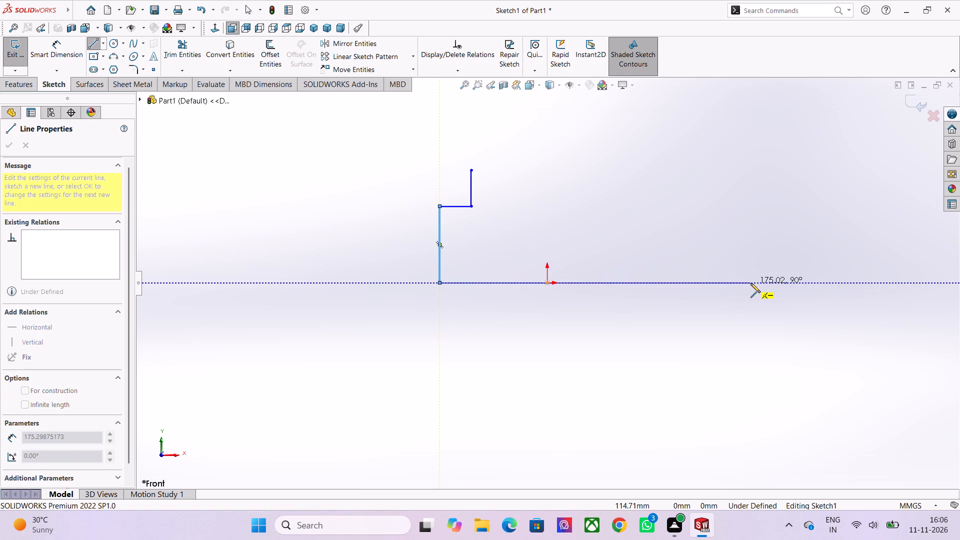
click(762, 281)
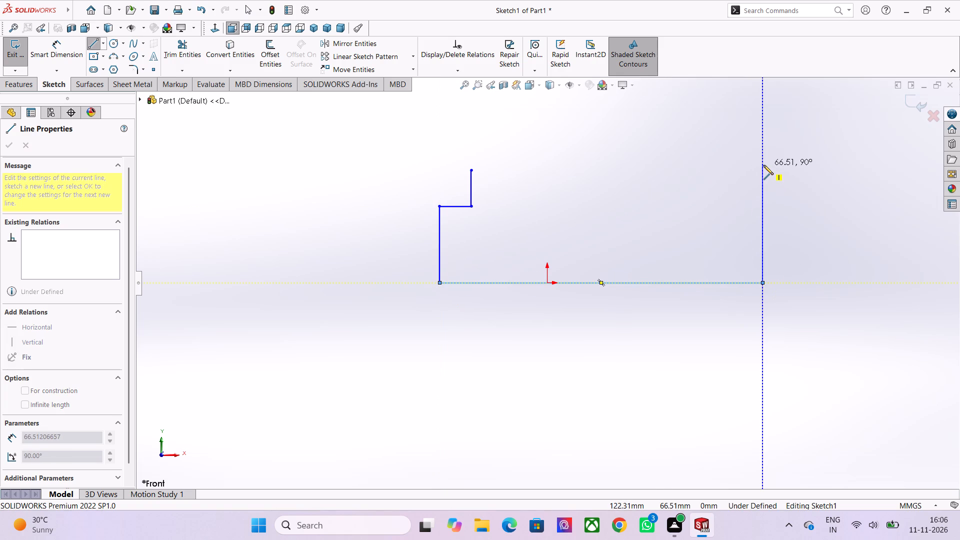
click(763, 150)
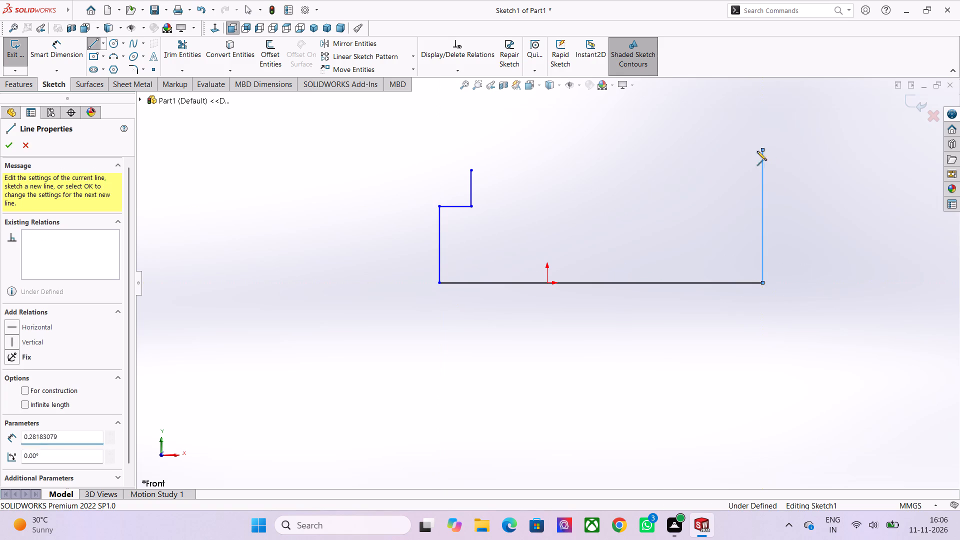
click(708, 148)
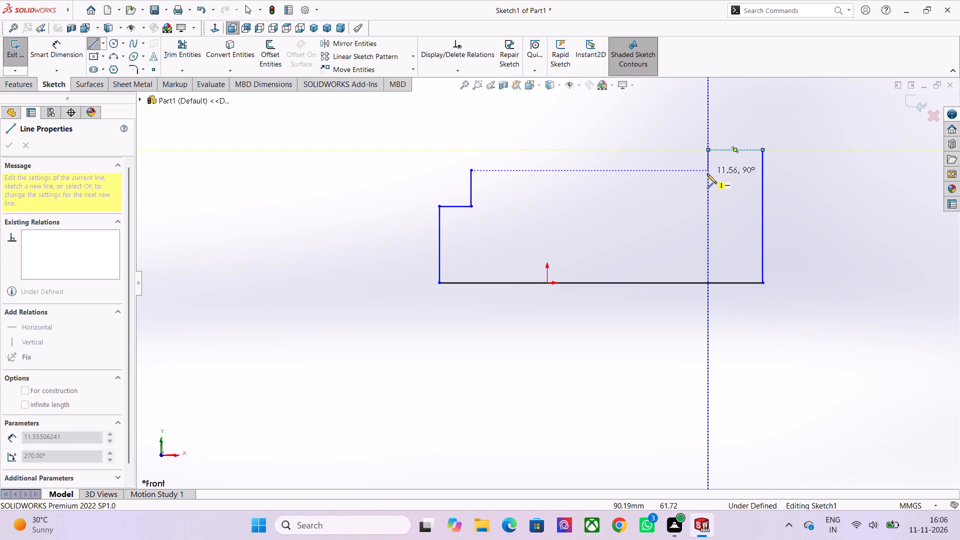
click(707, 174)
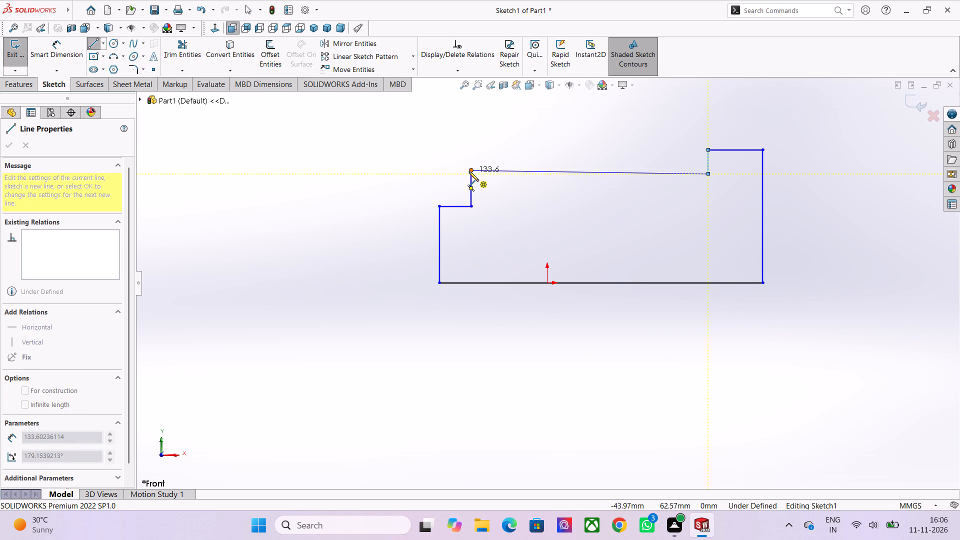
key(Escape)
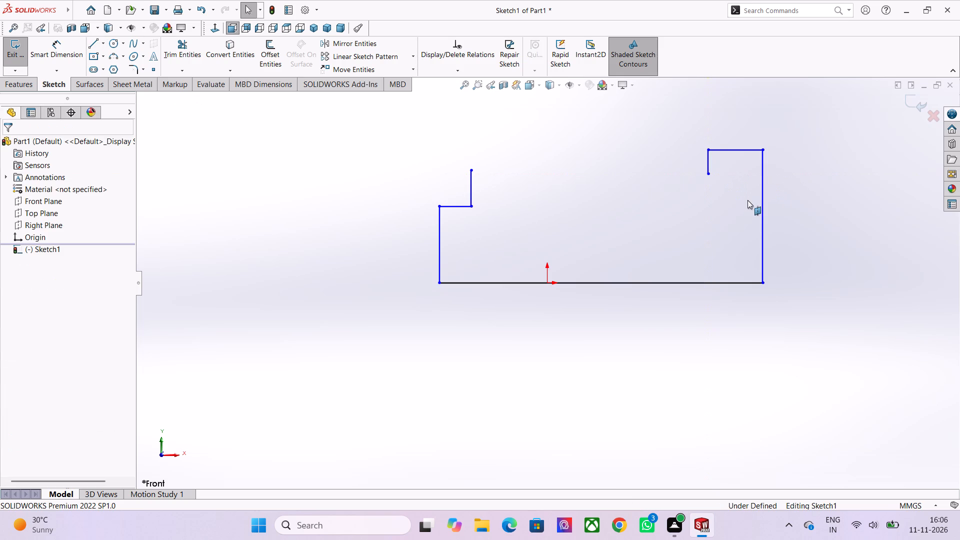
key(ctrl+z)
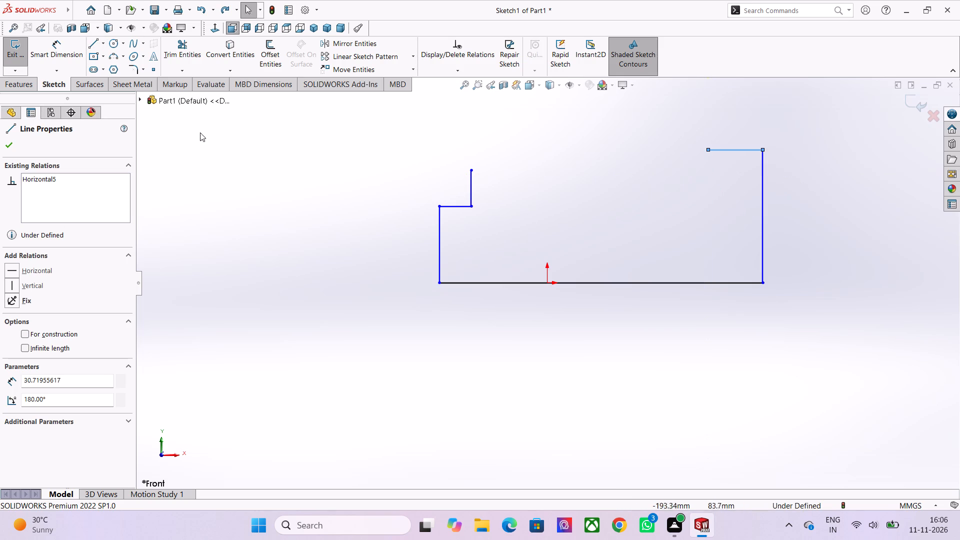
Close the profile with a short vertical line down from the top edge and a horizontal line about 134 mm long to the left step.
click(97, 44)
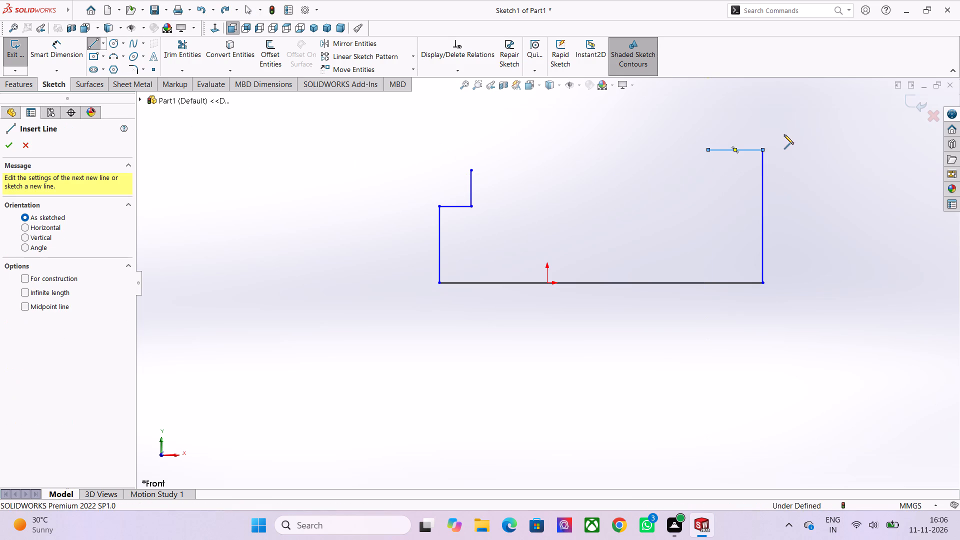
click(706, 149)
click(710, 171)
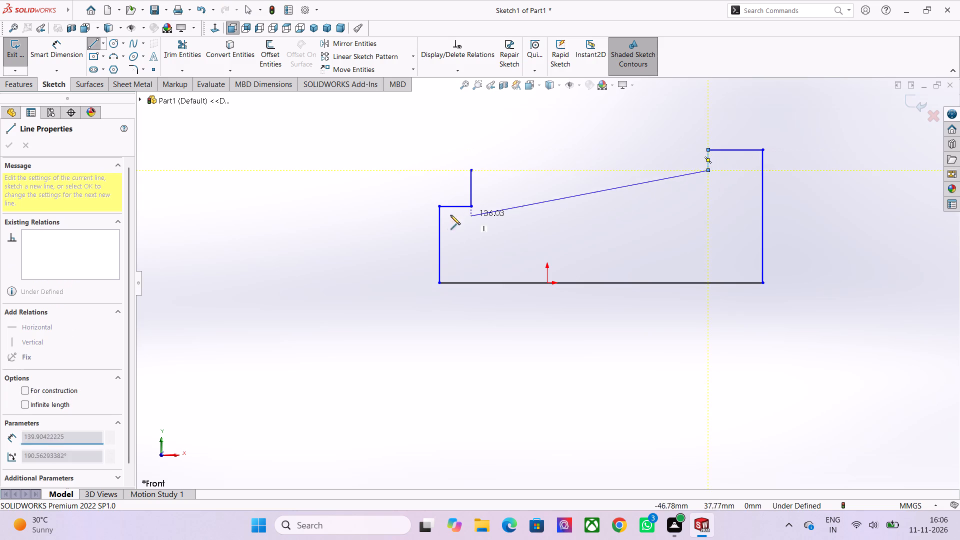
click(470, 168)
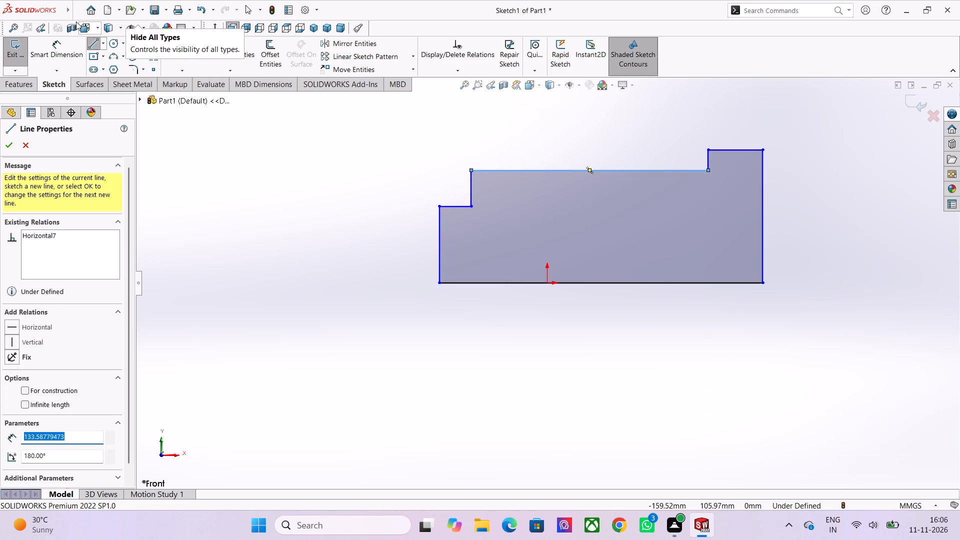
Look through the recent documents in the Welcome window, then close it.
click(91, 11)
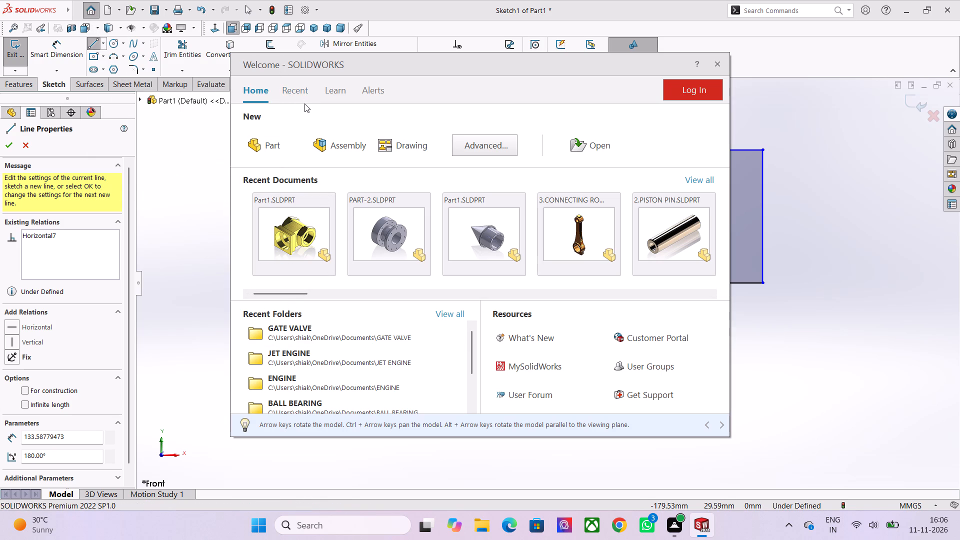
click(292, 91)
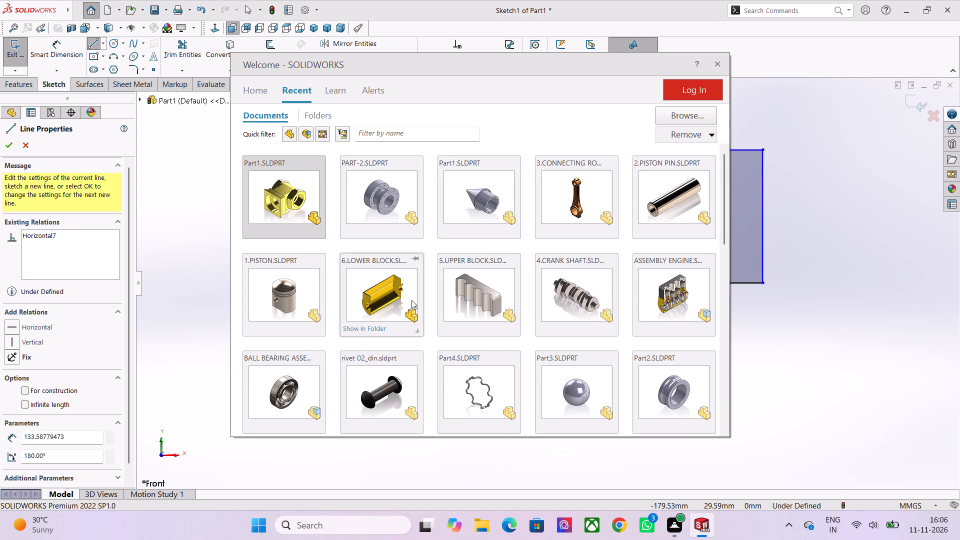
scroll(415, 300, down, 5)
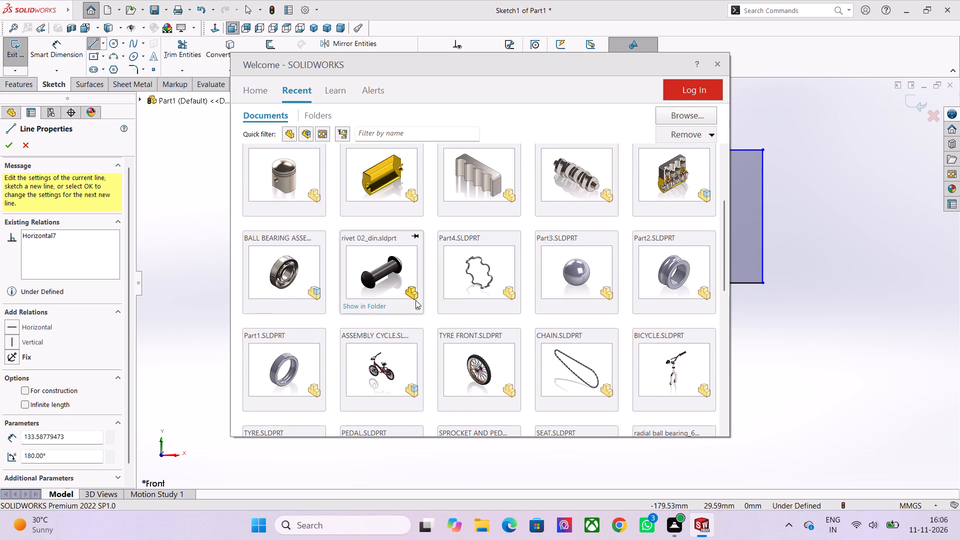
scroll(415, 300, down, 11)
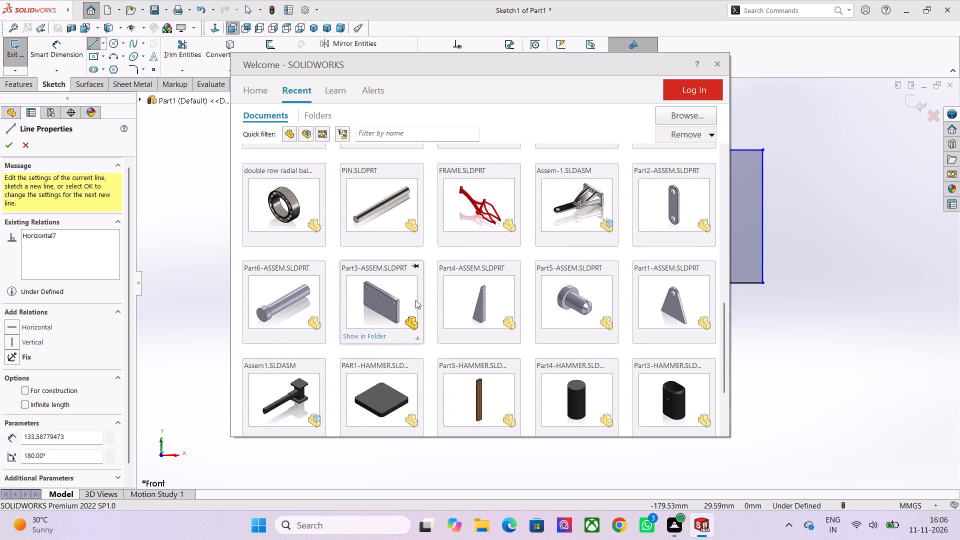
scroll(415, 300, down, 7)
scroll(415, 300, up, 18)
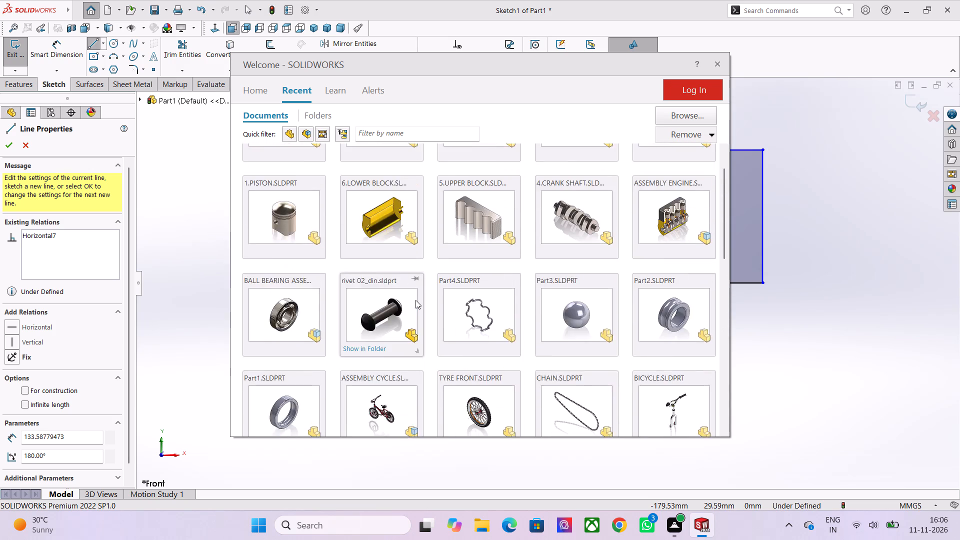
scroll(415, 300, up, 9)
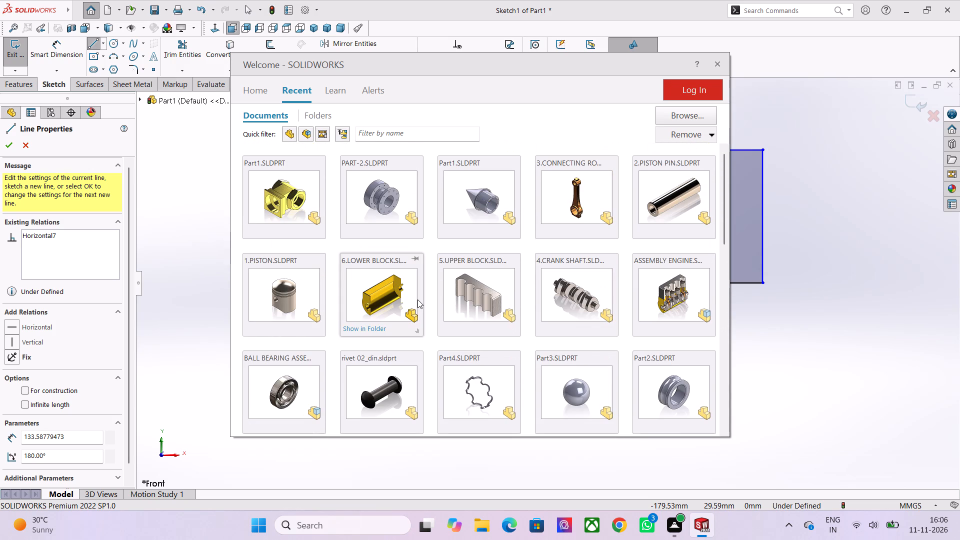
scroll(328, 171, up, 1)
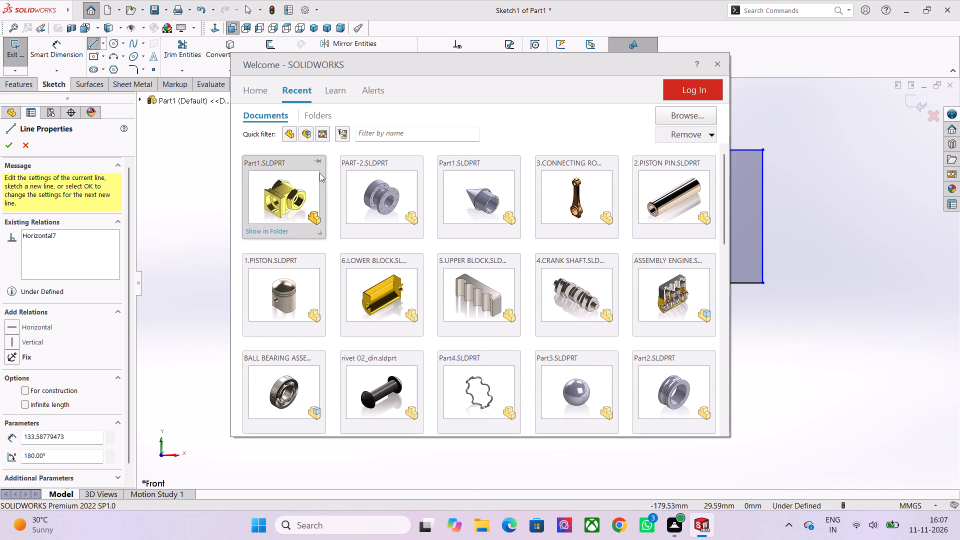
click(718, 60)
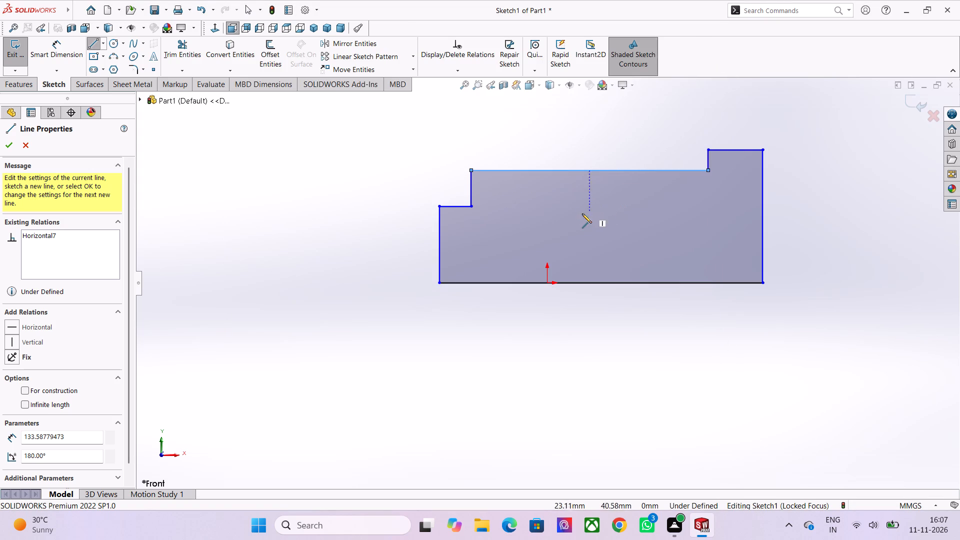
Dimension the profile's base line to 174 mm.
scroll(584, 222, up, 2)
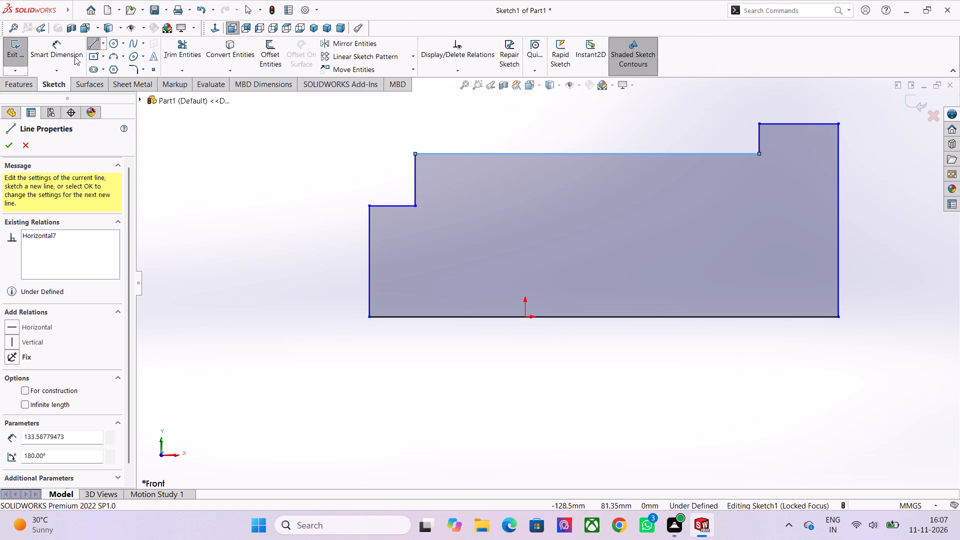
click(55, 50)
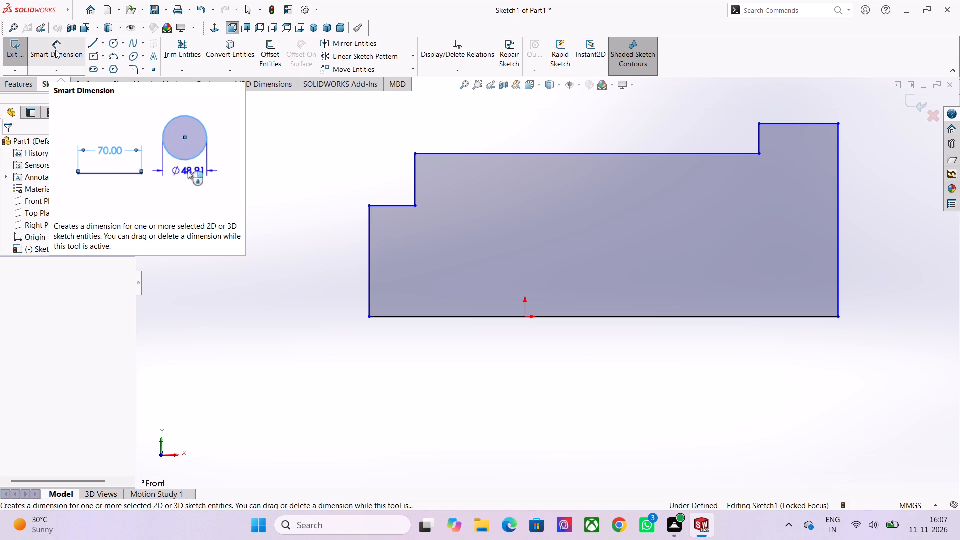
click(613, 315)
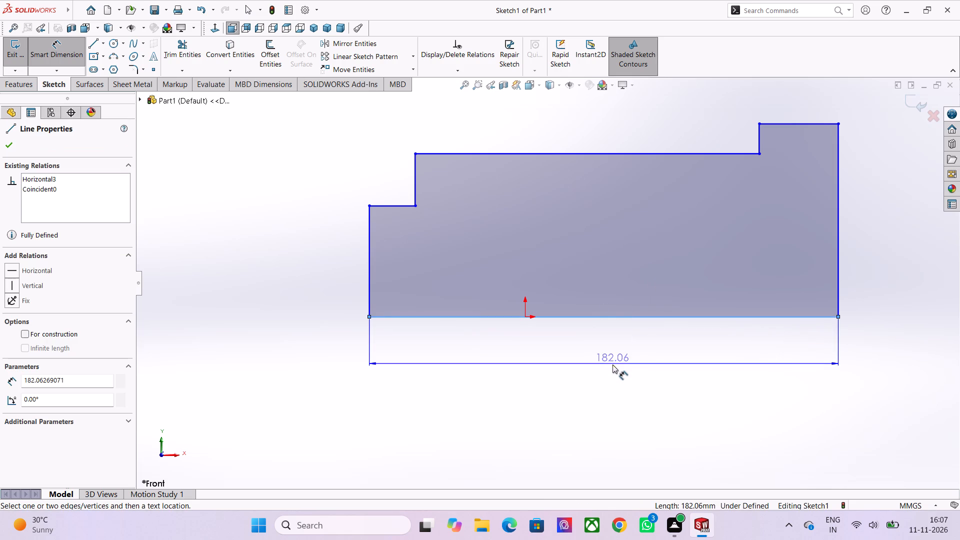
click(612, 365)
text(174)
key(Return)
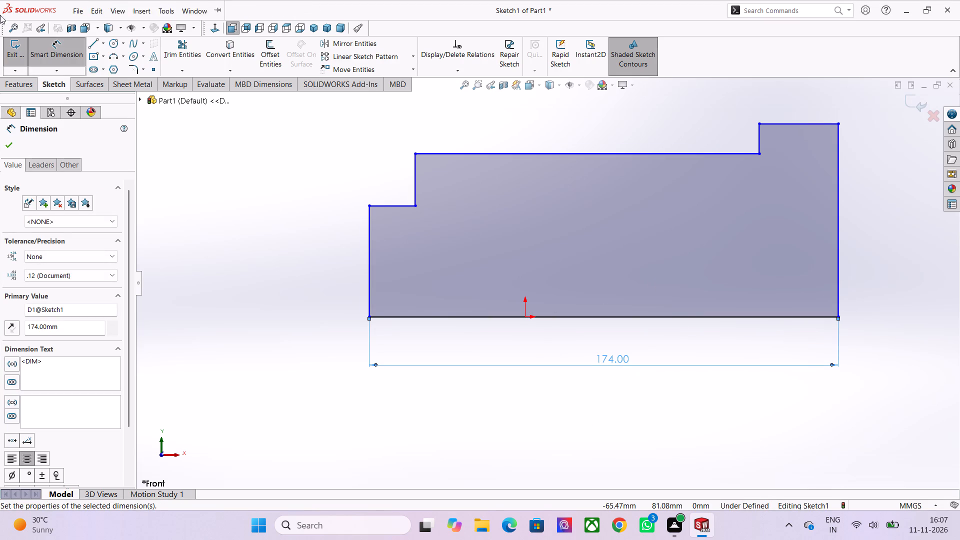
Draw a horizontal centerline about 247 mm long along the profile's base, extending past both ends.
click(104, 48)
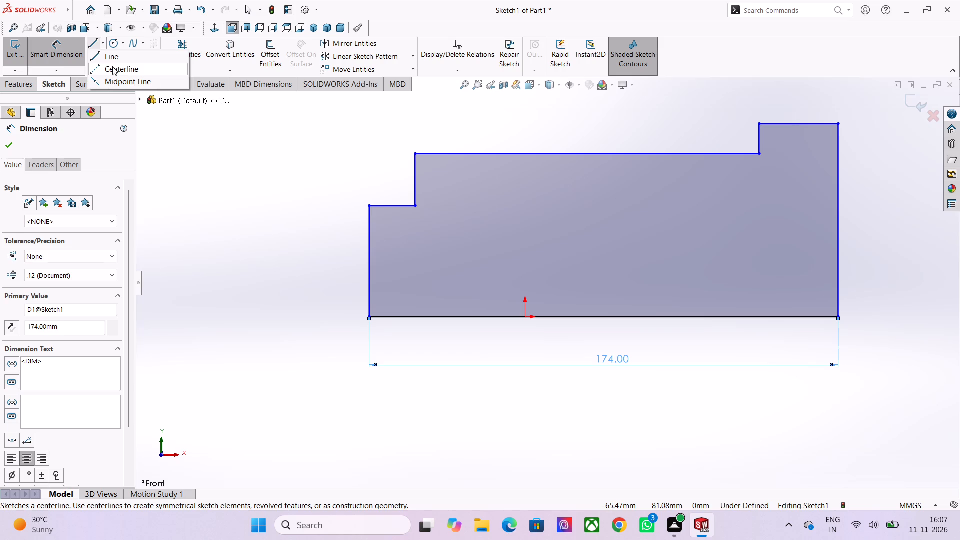
click(113, 66)
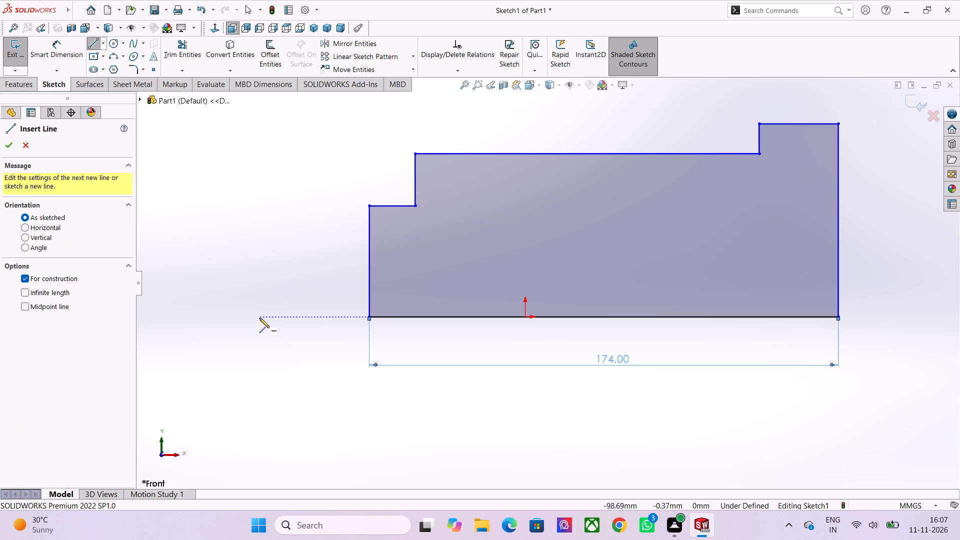
click(259, 318)
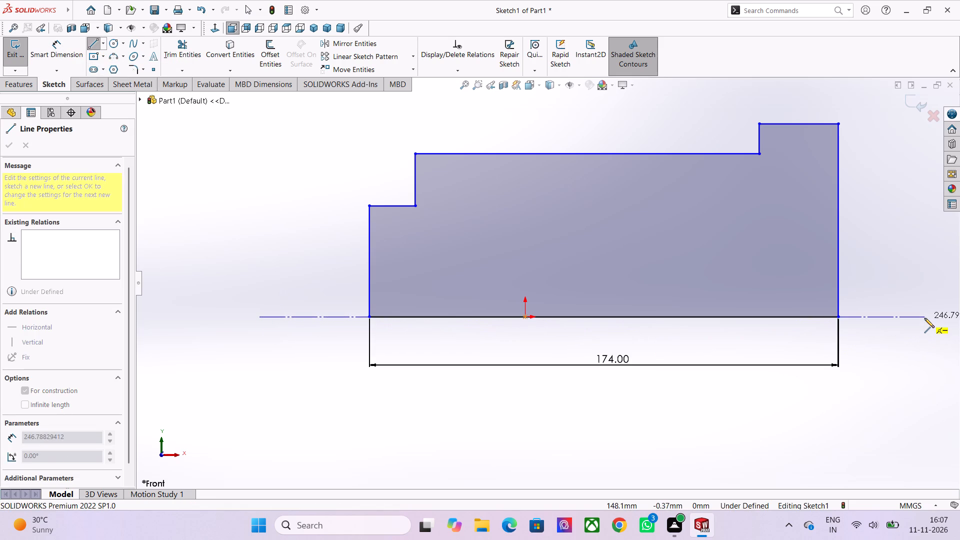
click(924, 318)
key(Escape)
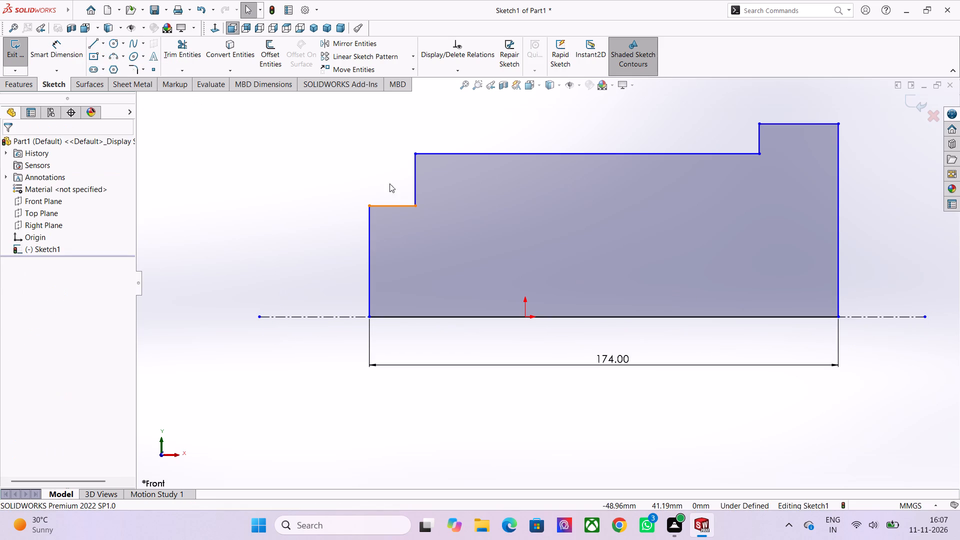
Dimension the left shoulder's vertical line 47 mm from the origin and the short horizontal end step 7 mm long.
click(65, 51)
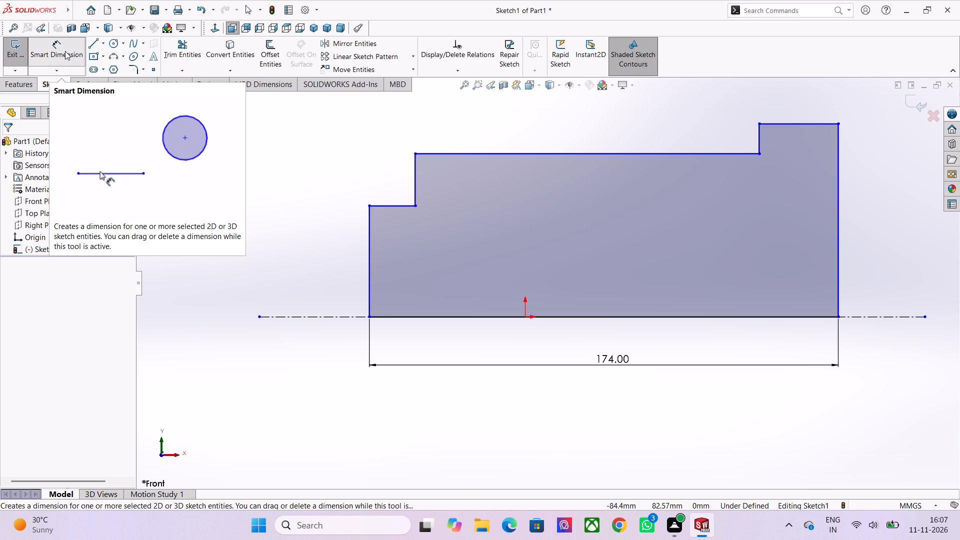
click(416, 166)
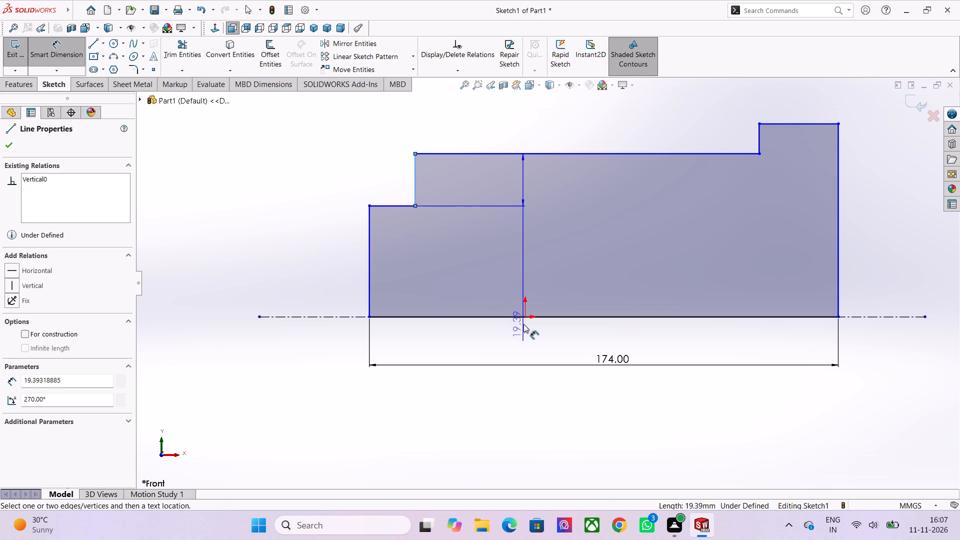
click(524, 315)
click(489, 129)
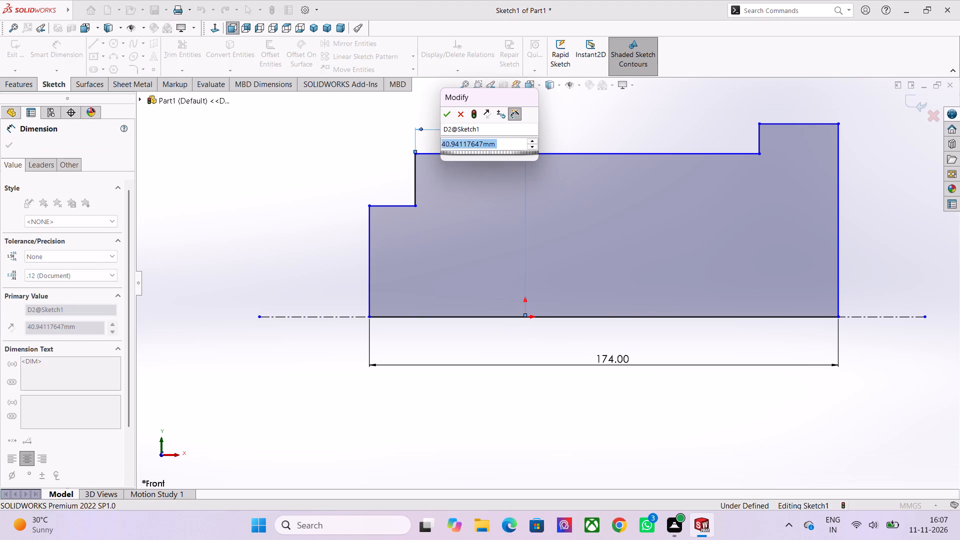
text(47)
key(Return)
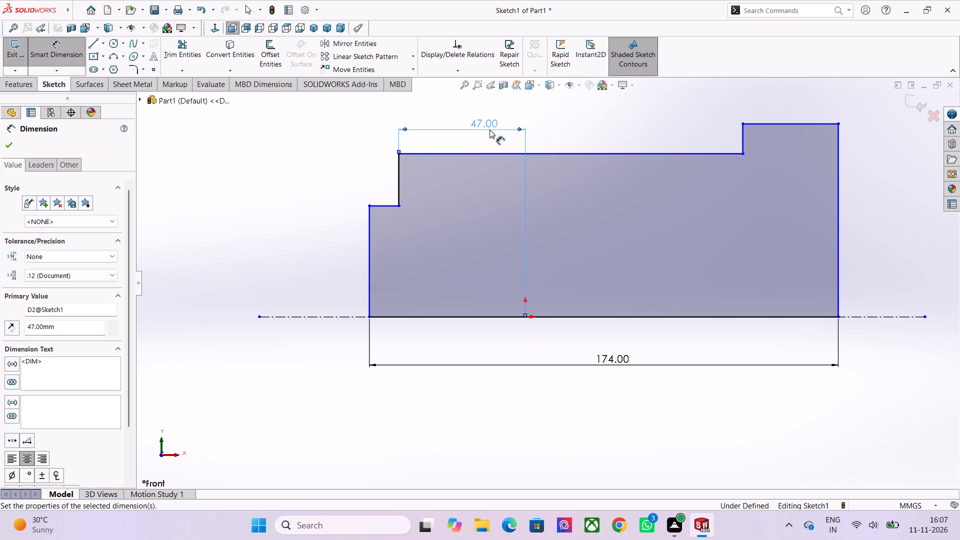
click(377, 203)
click(377, 179)
key(7)
key(Return)
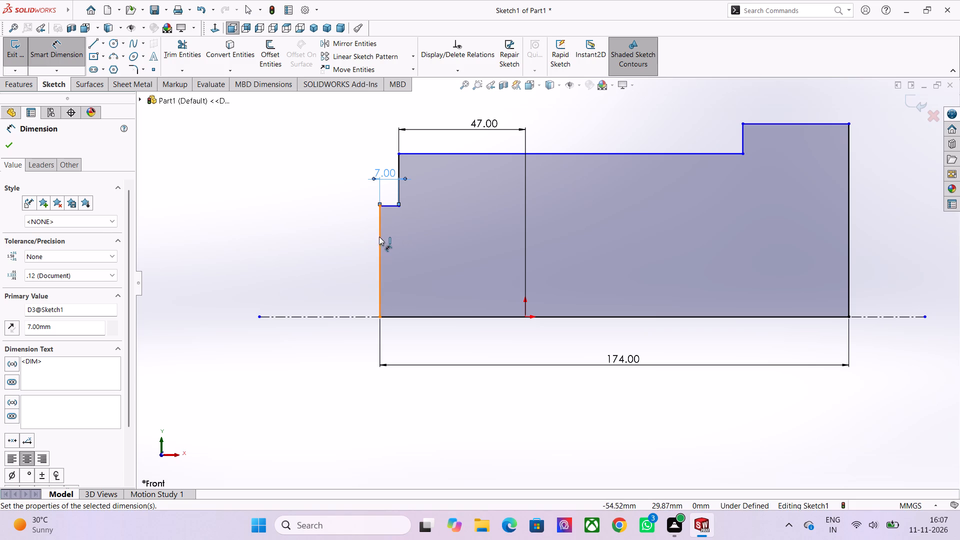
Add diameter dimensions about the centerline: 40 mm for the small end step and 64 mm for the long middle section.
click(380, 236)
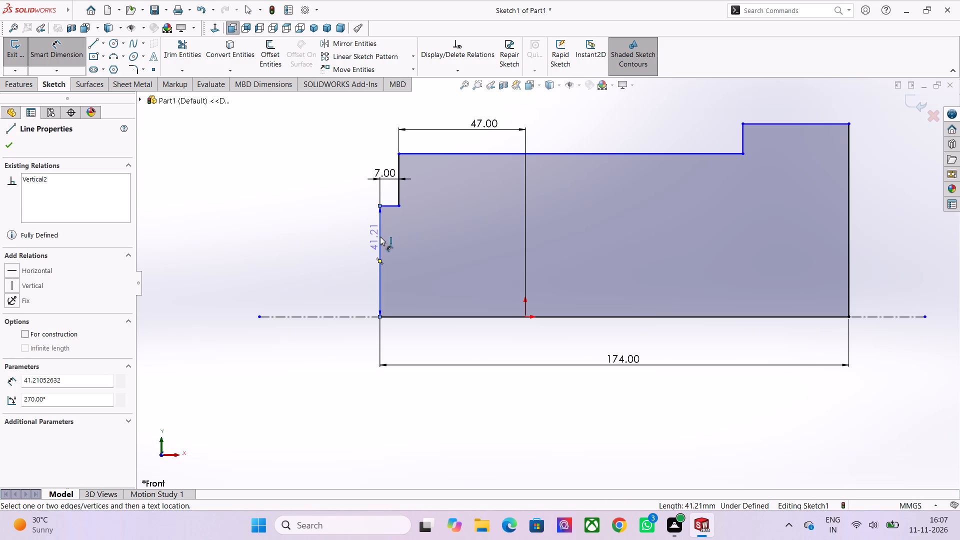
key(Escape)
click(389, 203)
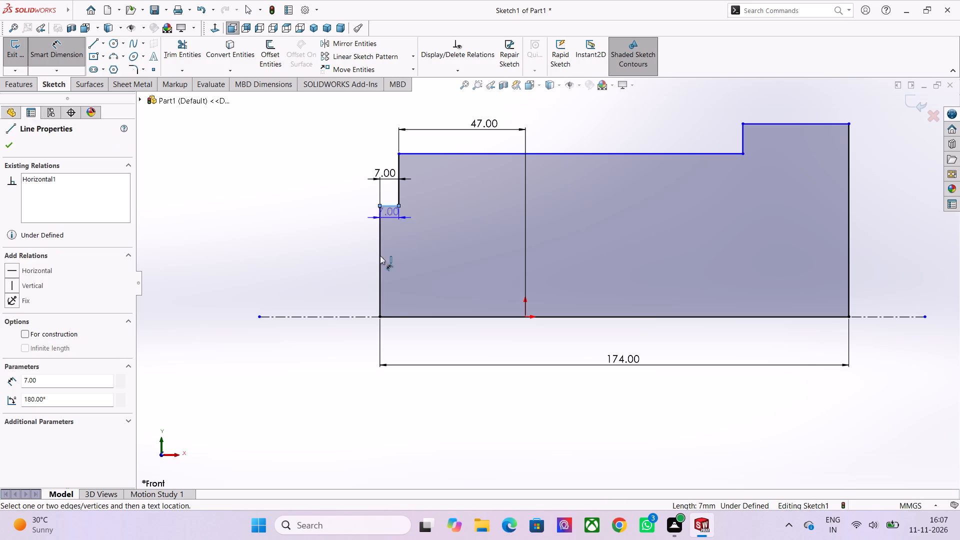
click(355, 317)
click(310, 349)
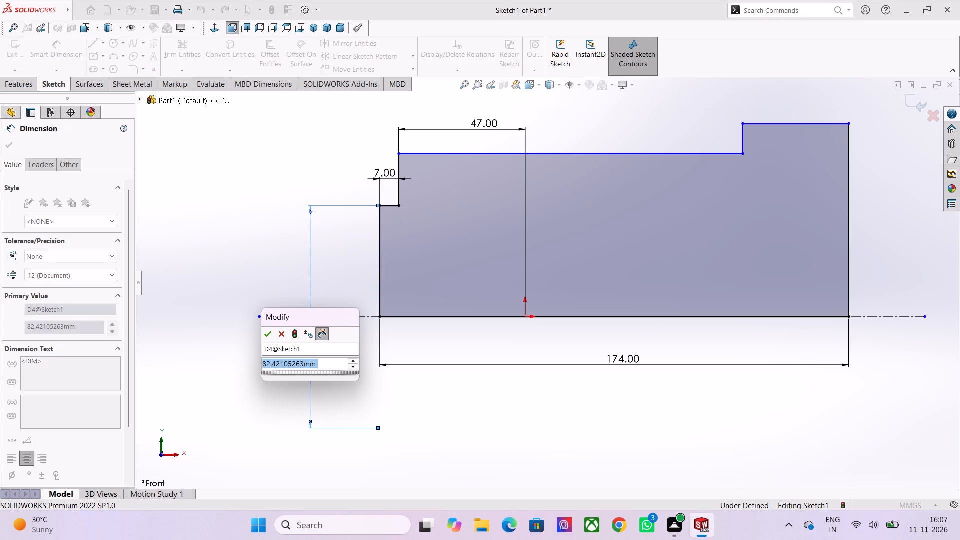
text(40)
key(Return)
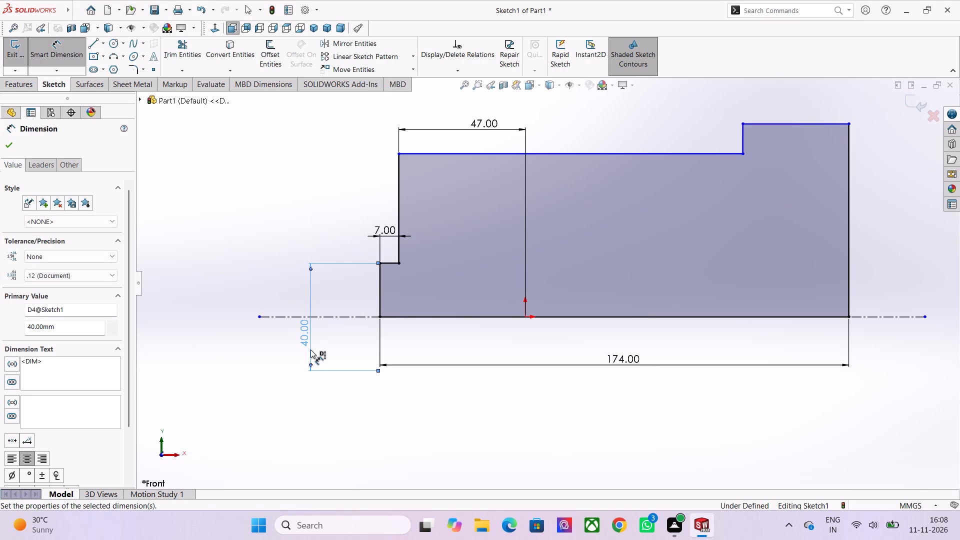
click(433, 154)
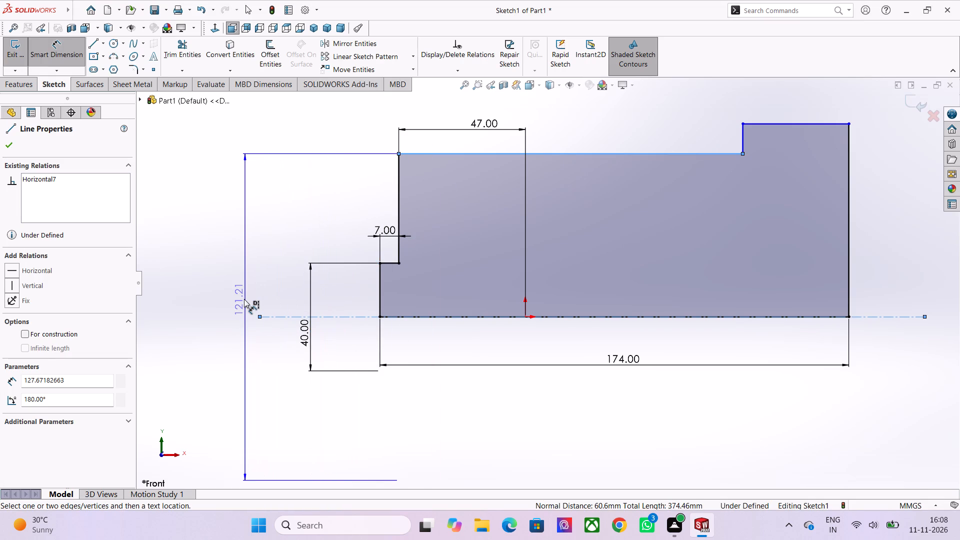
click(244, 299)
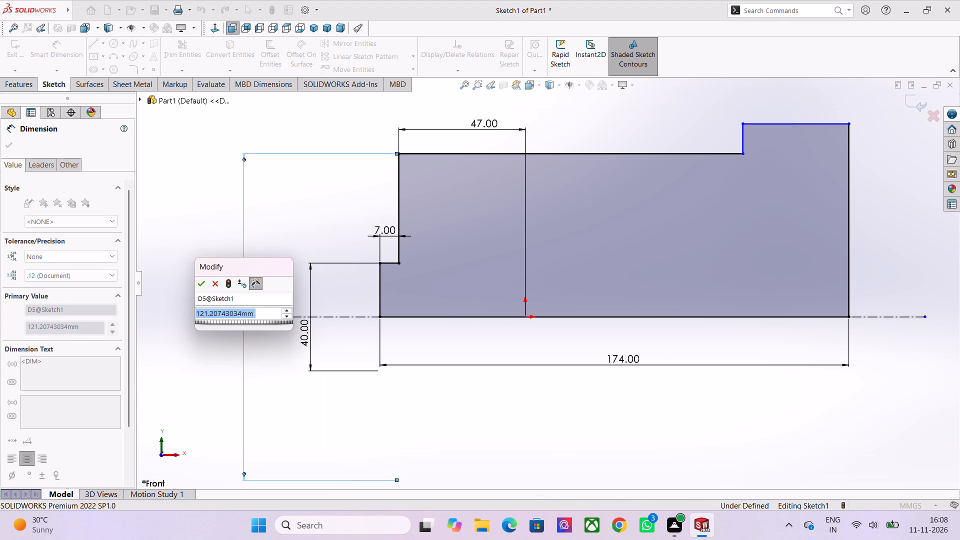
text(64)
key(Return)
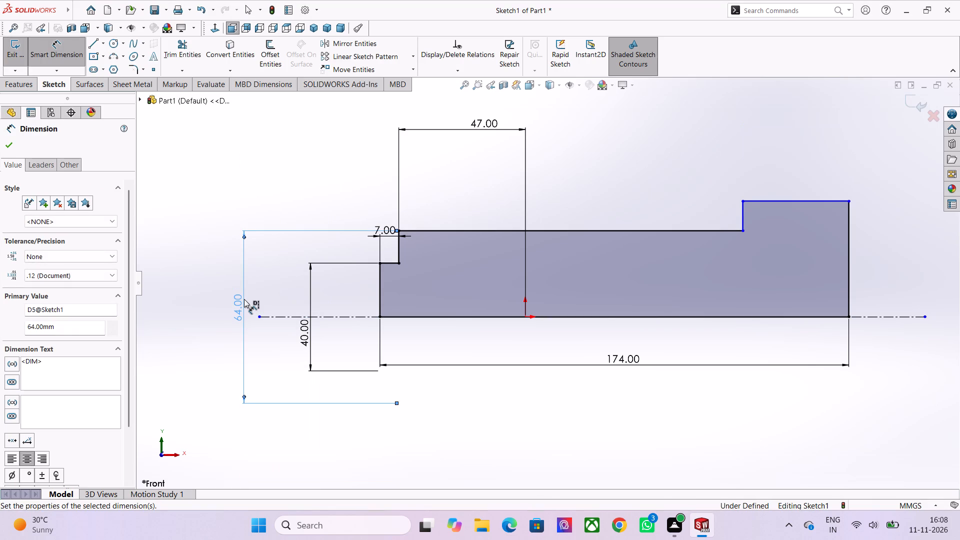
Add a 68 mm diameter dimension about the centerline for the large end section's top edge.
click(815, 201)
click(910, 369)
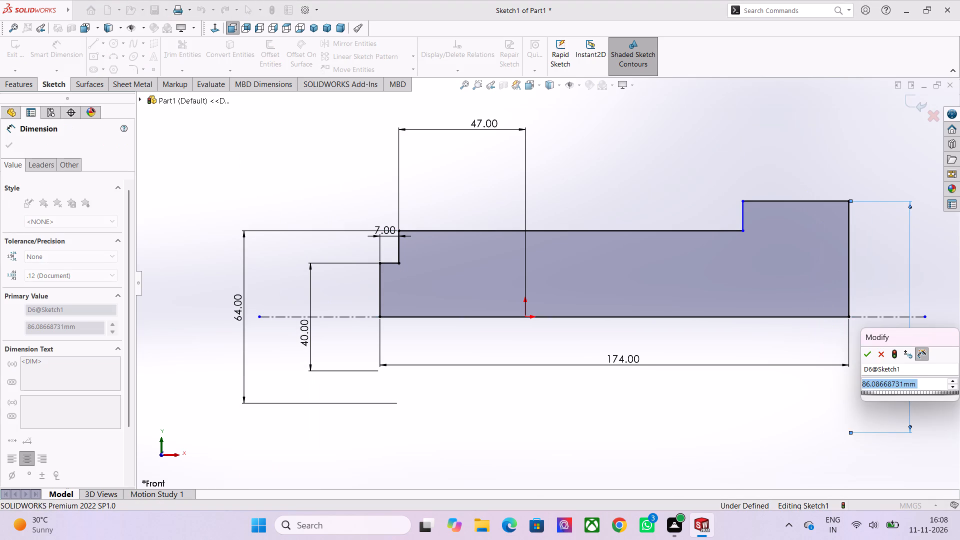
text(68)
key(Return)
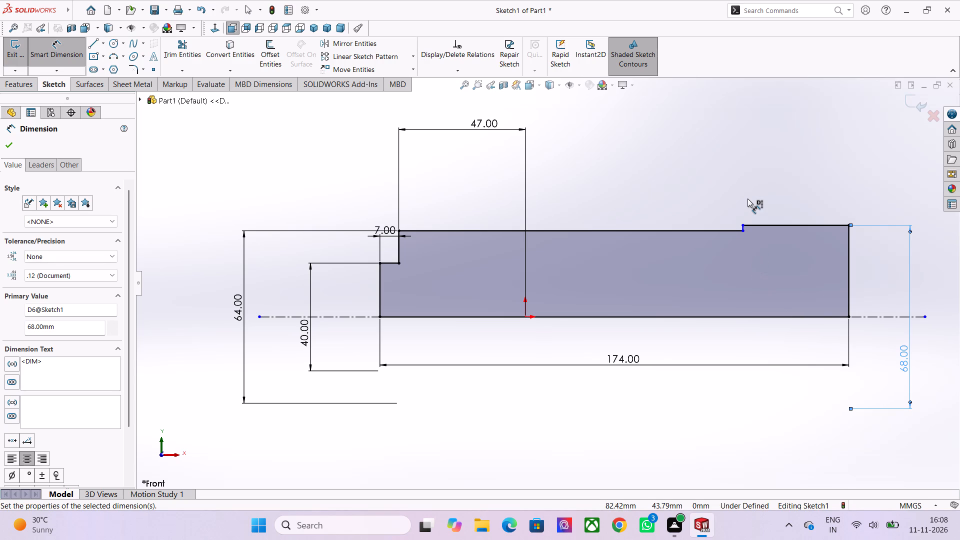
key(Escape)
key(Escape)
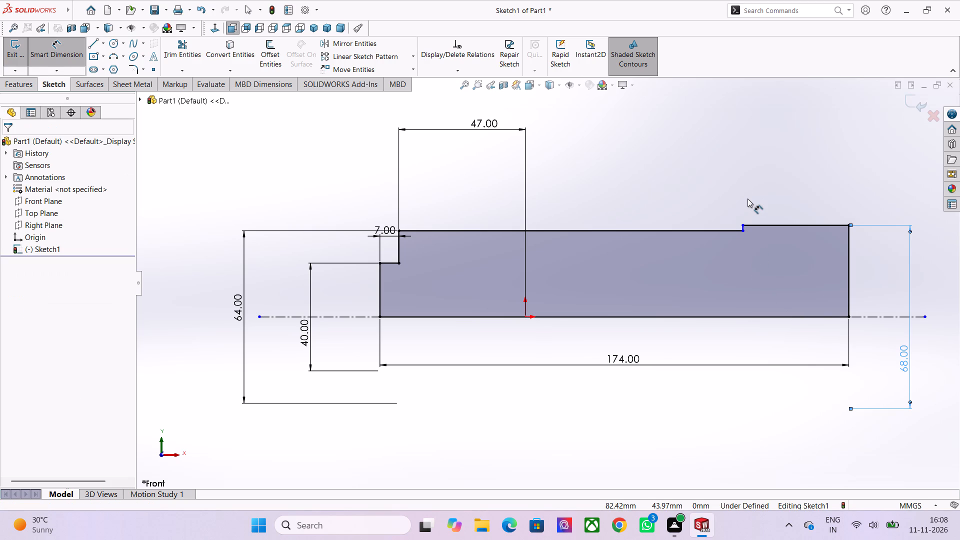
Revolve the stepped profile 360 degrees about the centerline into a solid.
click(19, 59)
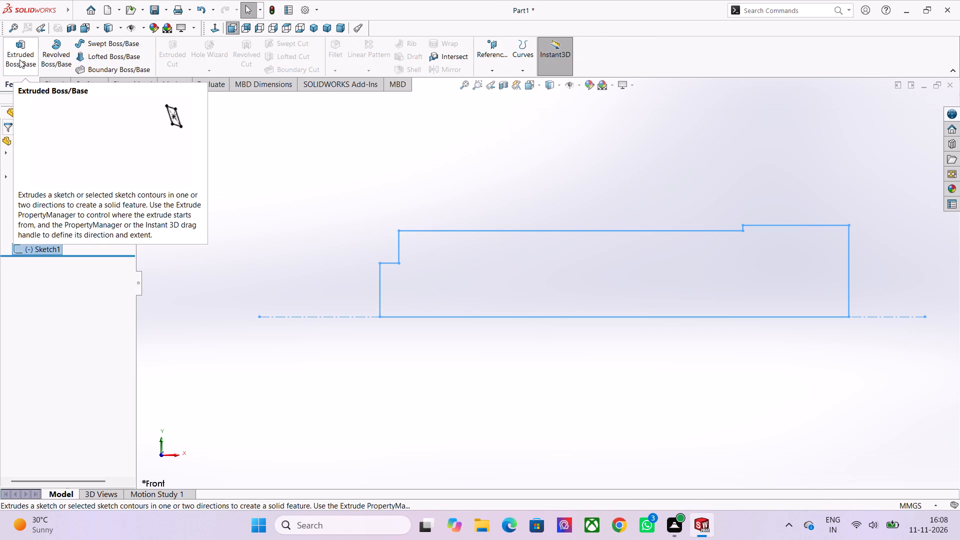
click(63, 57)
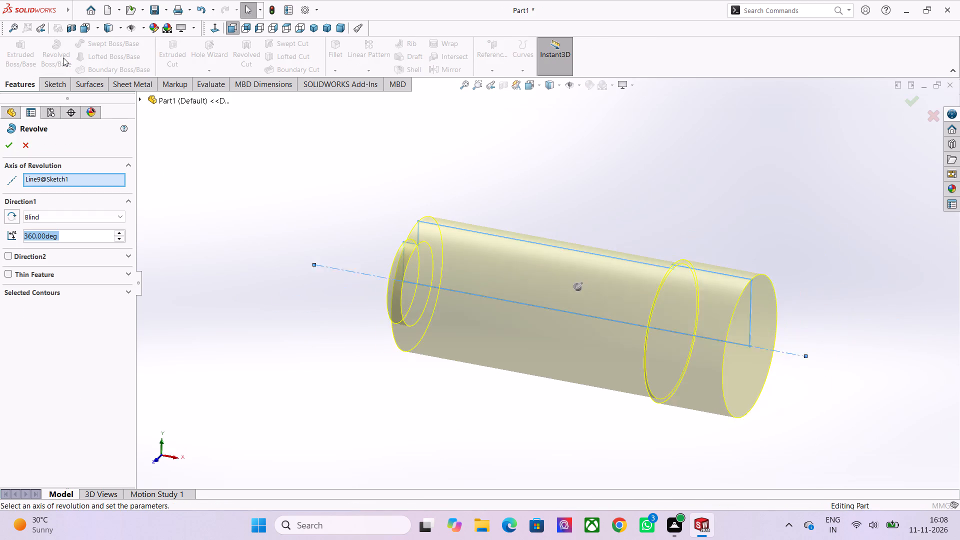
click(10, 148)
key(Escape)
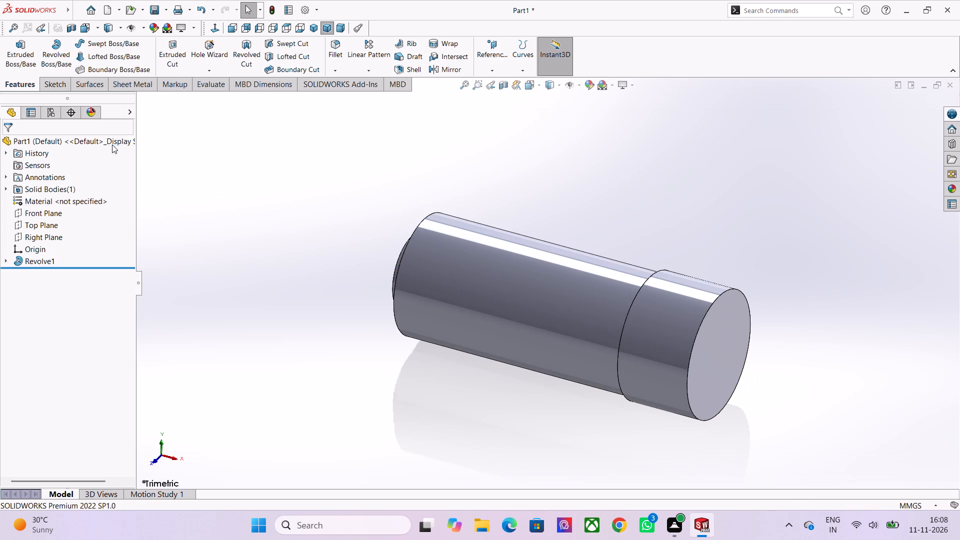
Apply a light pink colour from the standard swatches to the whole part.
click(111, 141)
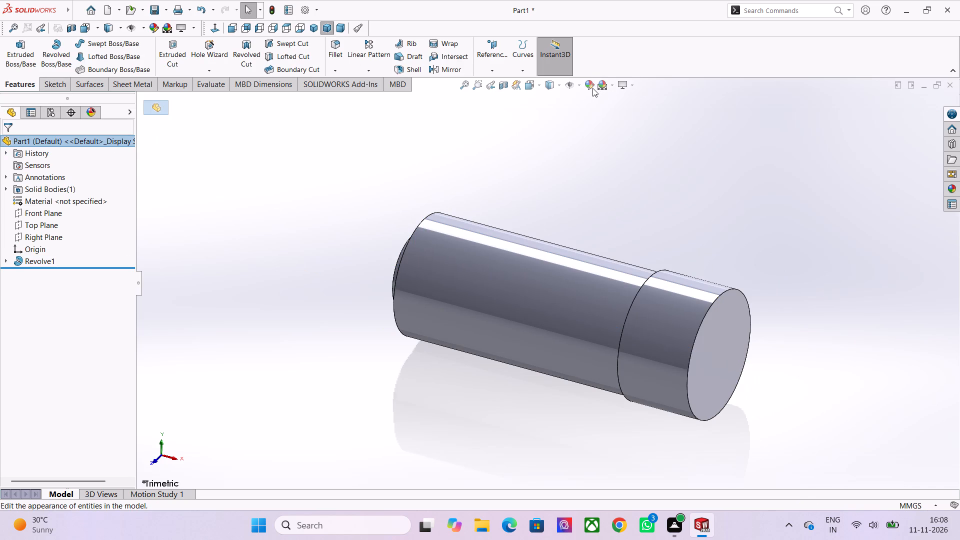
click(592, 88)
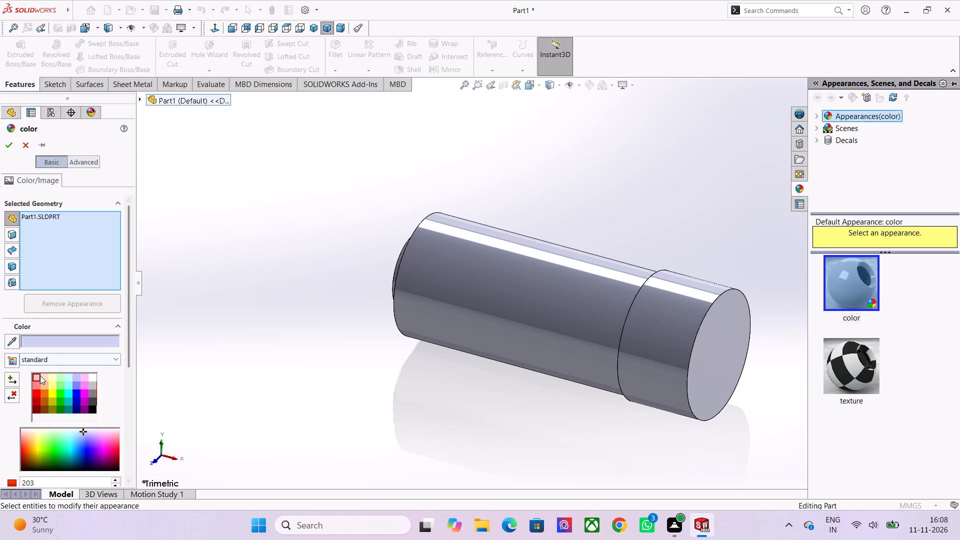
click(38, 380)
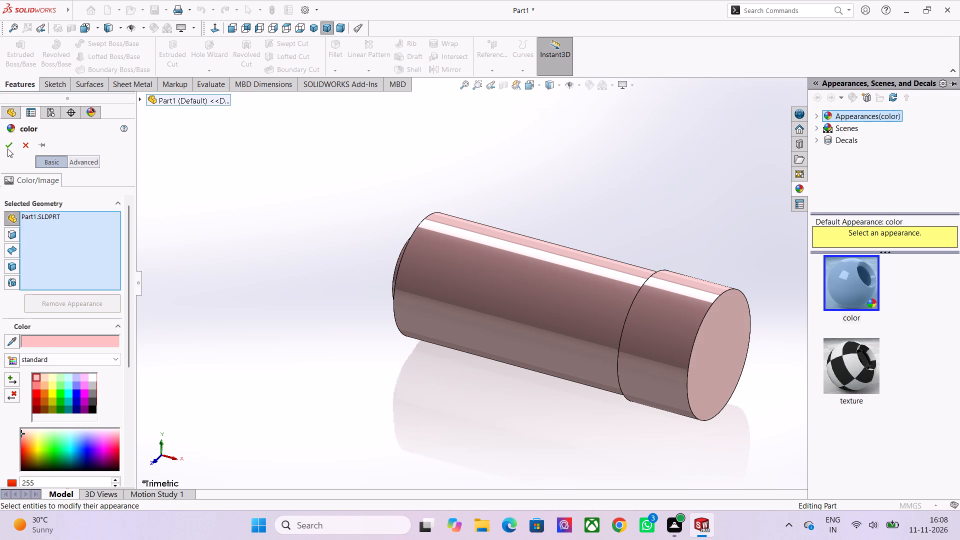
click(7, 148)
key(Escape)
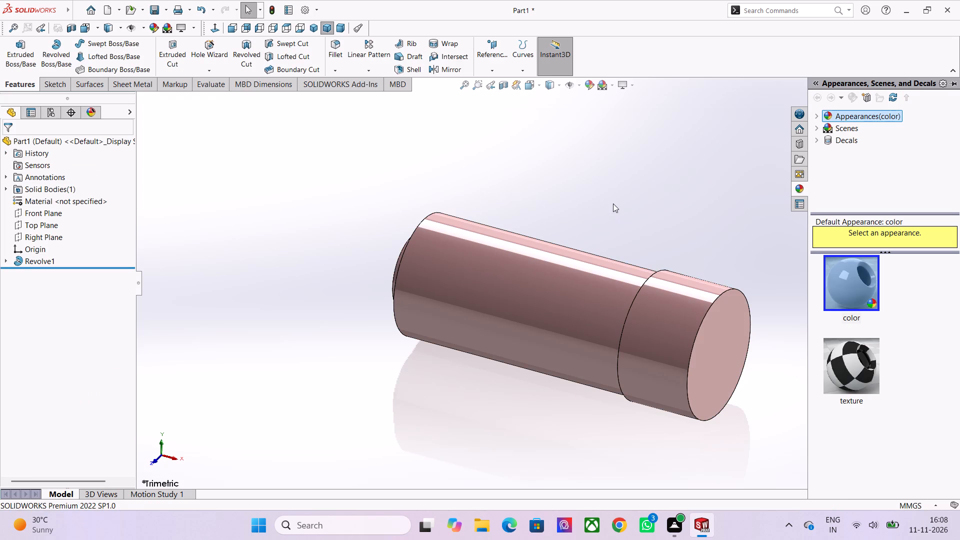
Examine the revolved body's steps and both end faces from several angles.
click(613, 203)
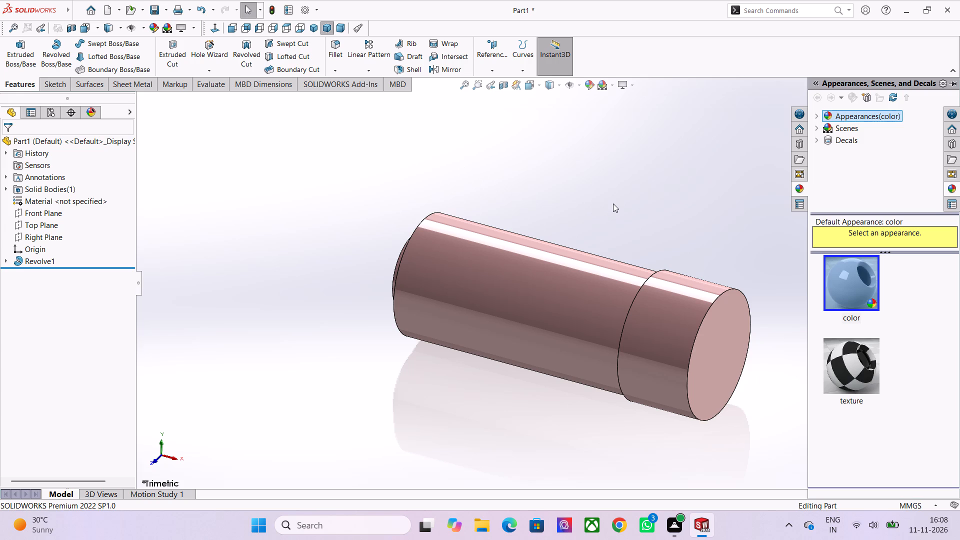
middle_drag(591, 197, 681, 241)
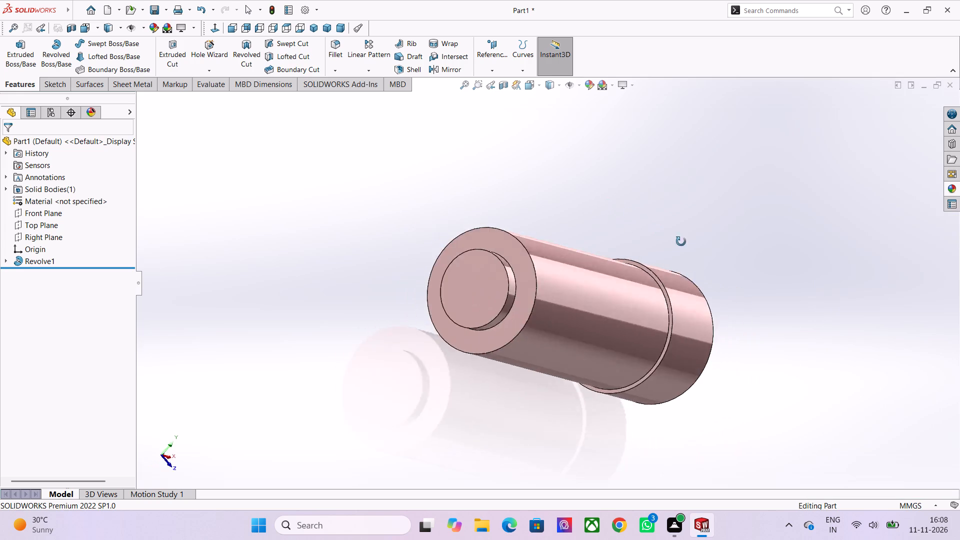
middle_drag(681, 241, 544, 187)
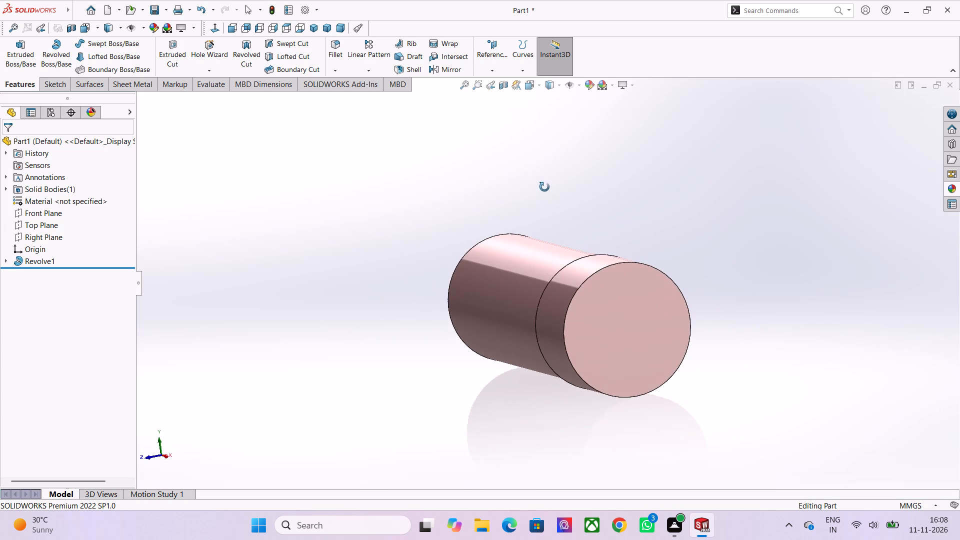
middle_drag(544, 187, 546, 190)
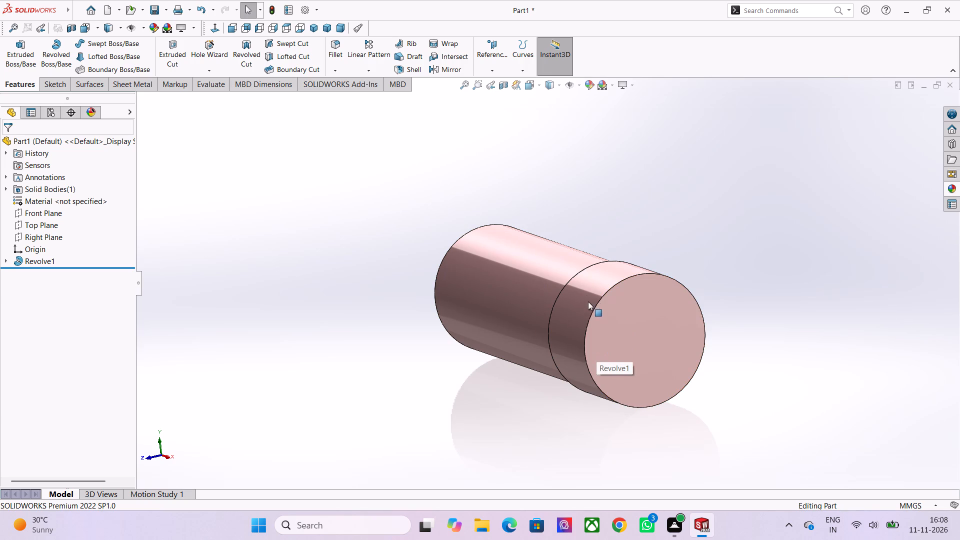
middle_drag(588, 204, 661, 232)
middle_click(661, 232)
middle_click(661, 232)
middle_drag(662, 232, 654, 231)
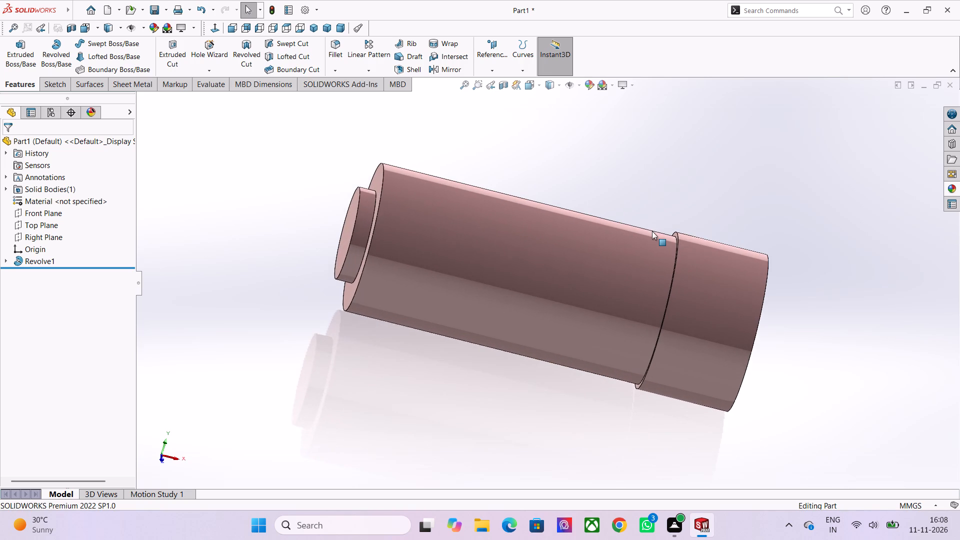
scroll(648, 231, down, 1)
middle_drag(701, 308, 632, 272)
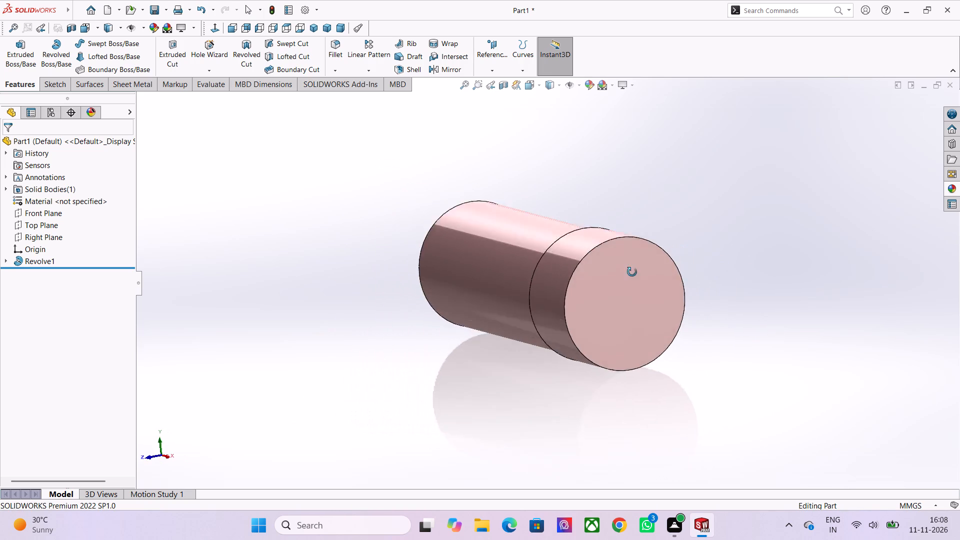
middle_drag(632, 272, 623, 267)
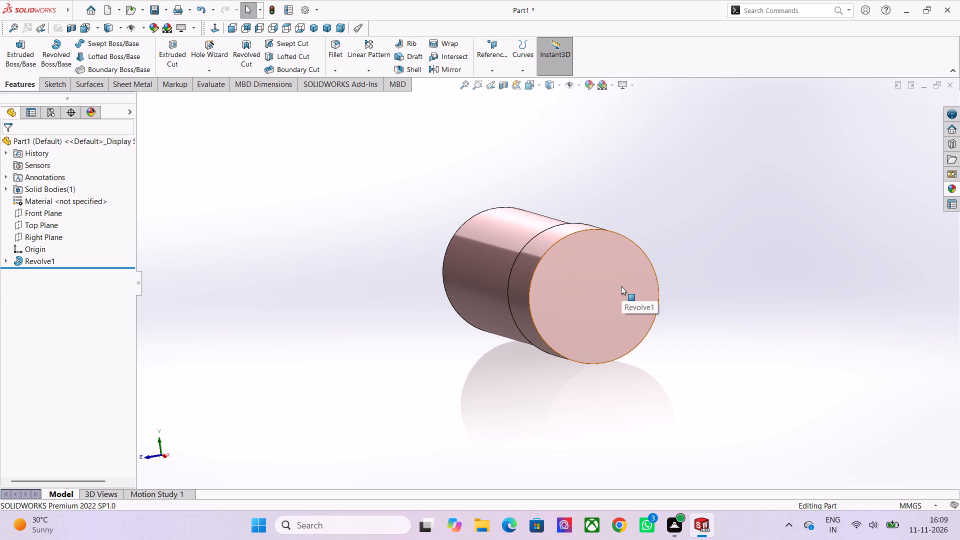
Open a new sketch on the Top Plane.
click(53, 222)
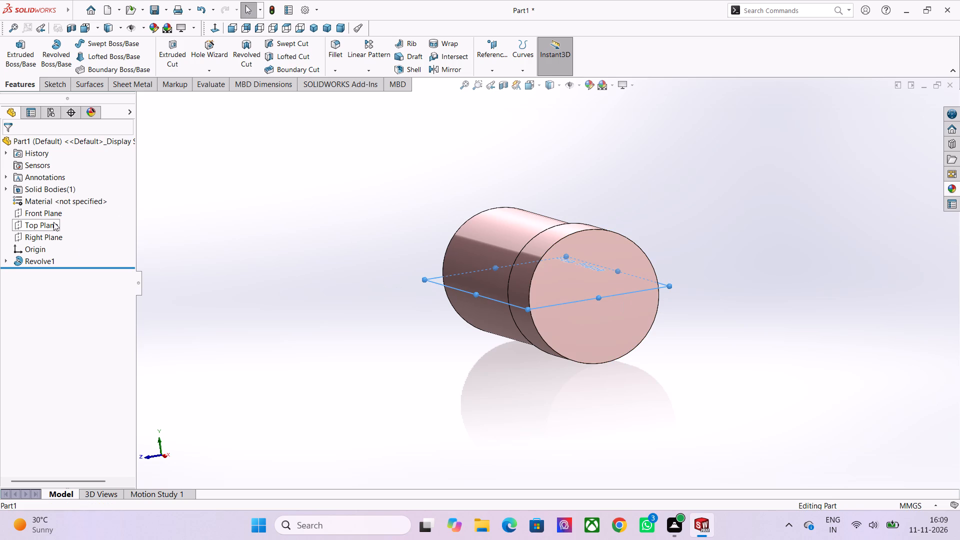
click(57, 206)
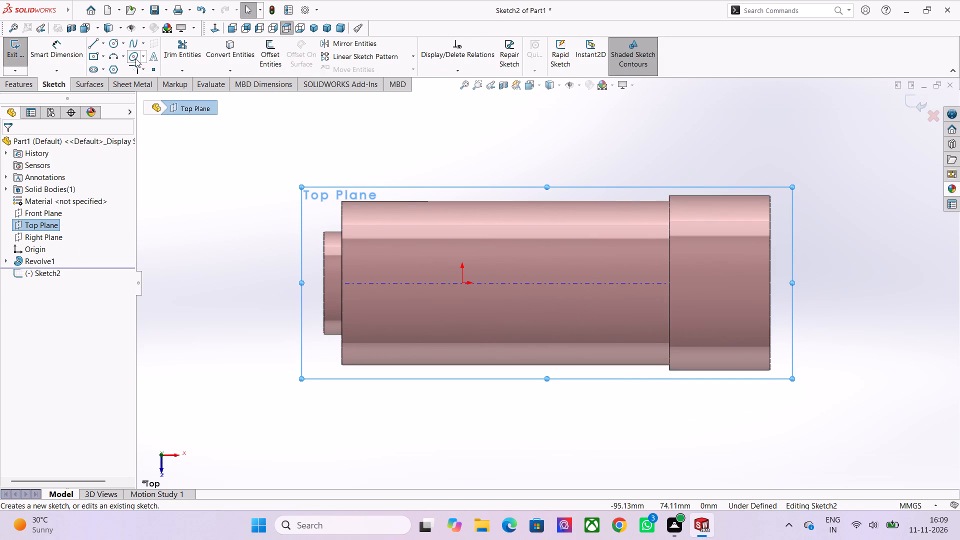
Sketch a circle centred on the origin and dimension its diameter at 50 mm.
click(115, 46)
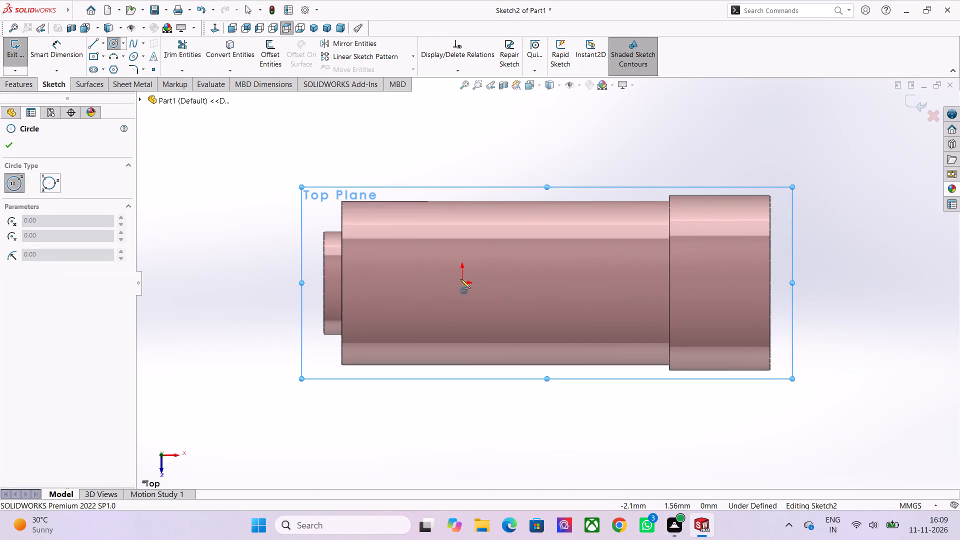
click(461, 284)
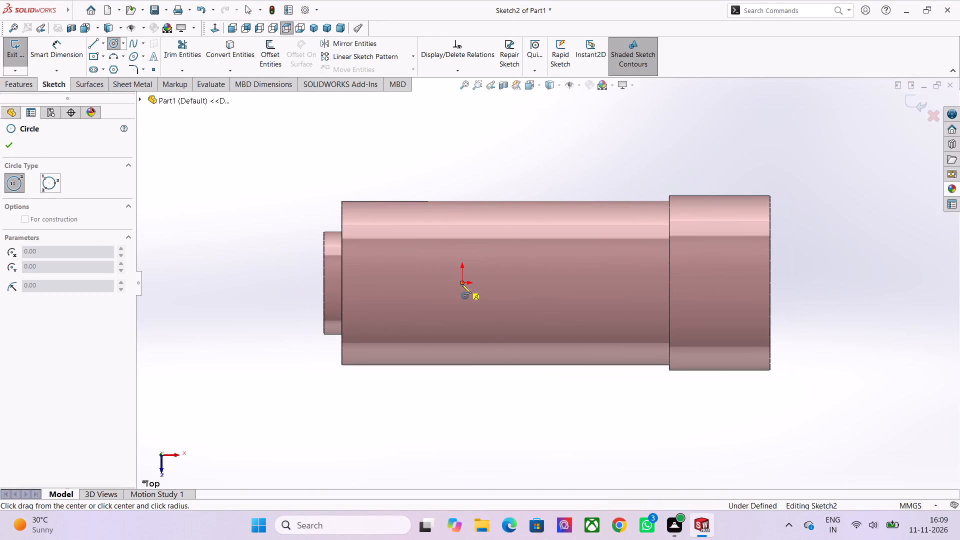
click(470, 214)
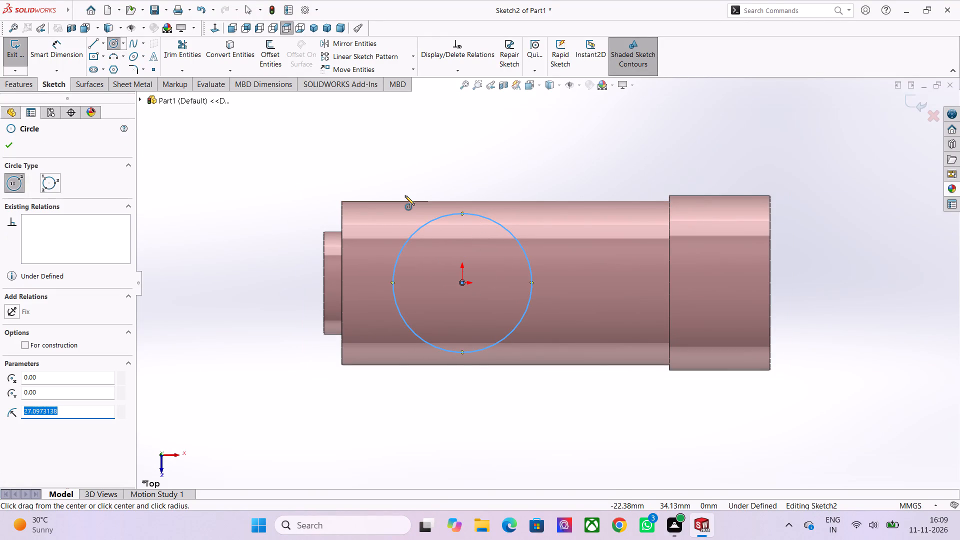
click(80, 53)
click(461, 212)
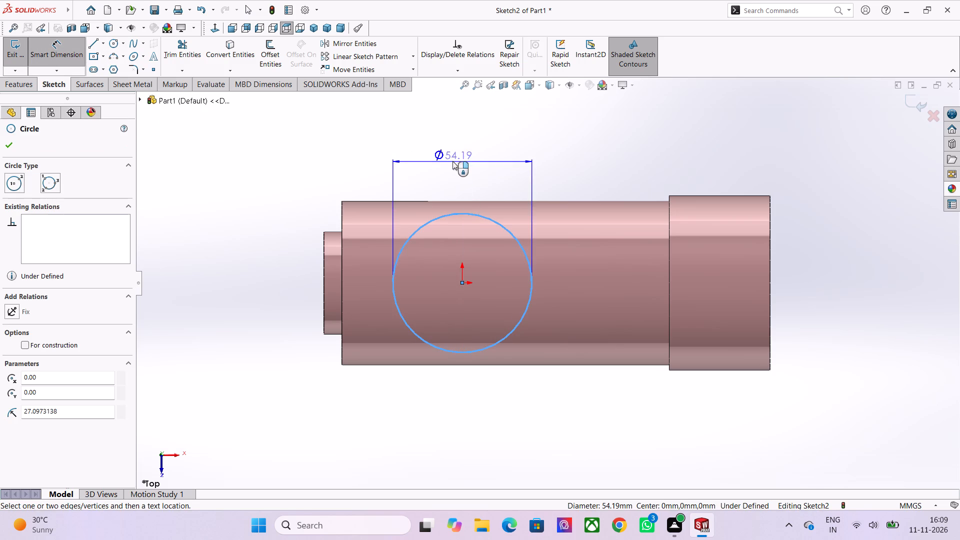
click(452, 159)
text(50)
key(Return)
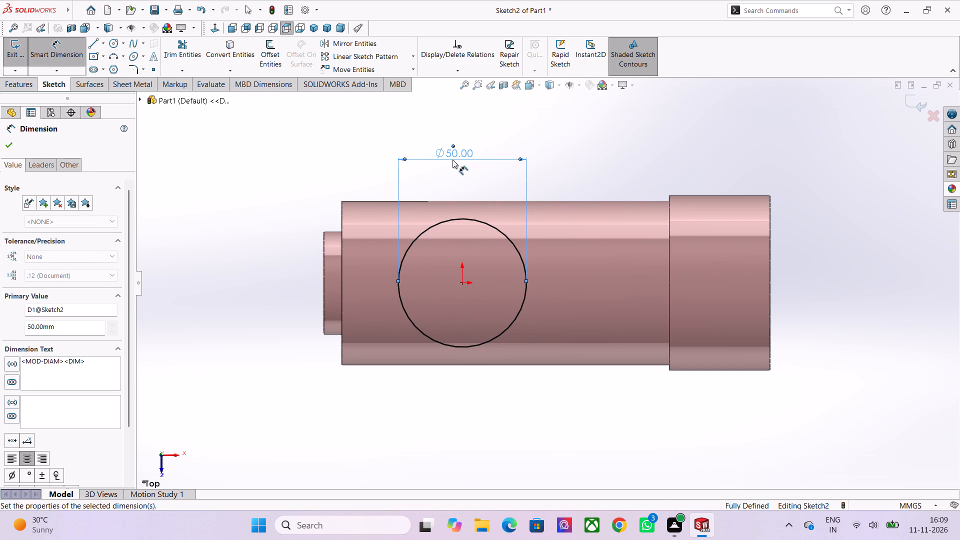
Extrude the circle upward from the sketch plane with a blind depth of 70 mm, merged with the revolved body.
click(11, 47)
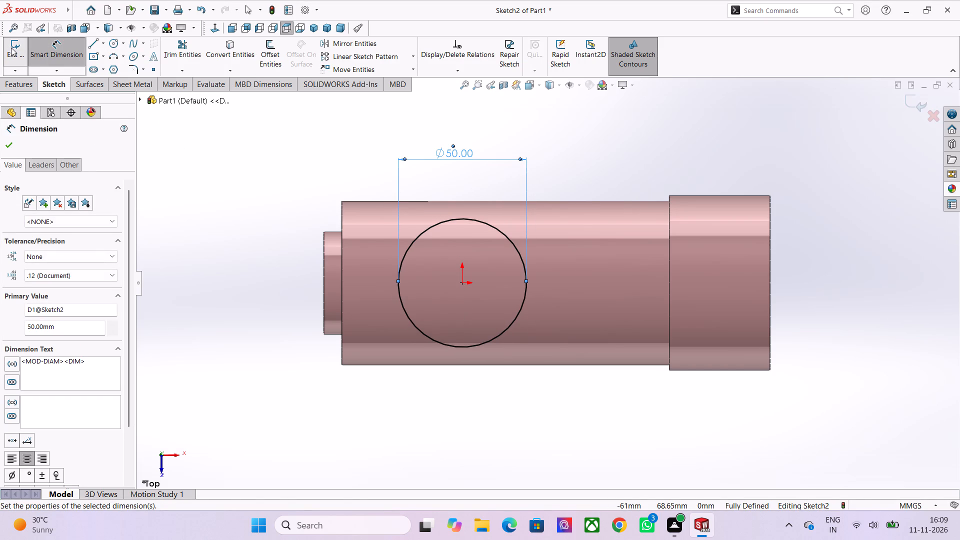
click(11, 47)
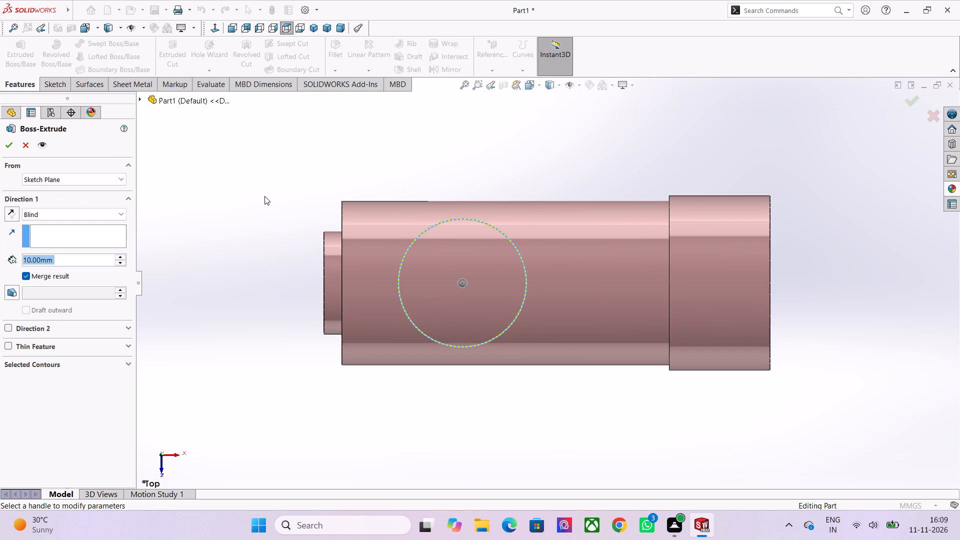
scroll(282, 242, down, 1)
middle_drag(303, 284, 296, 141)
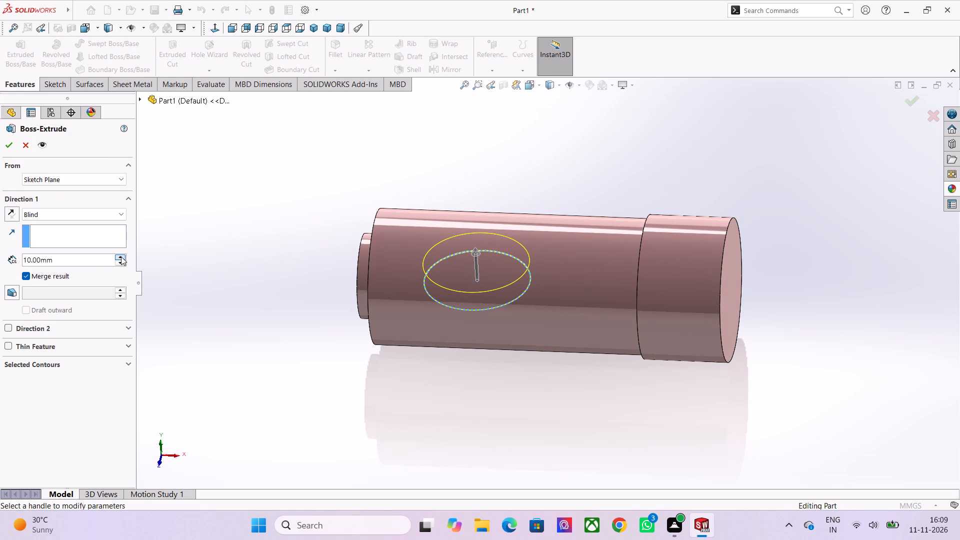
double_click(95, 256)
text(70)
key(Return)
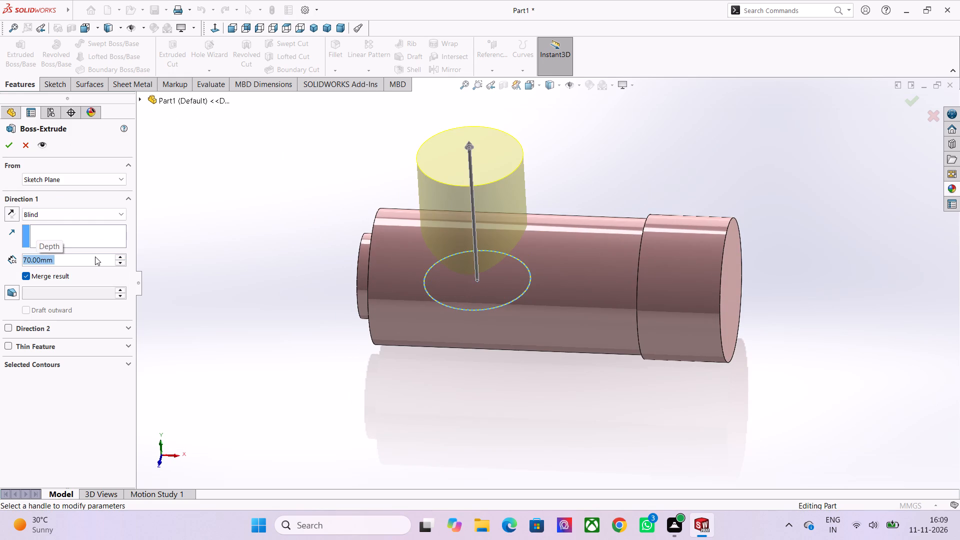
key(Return)
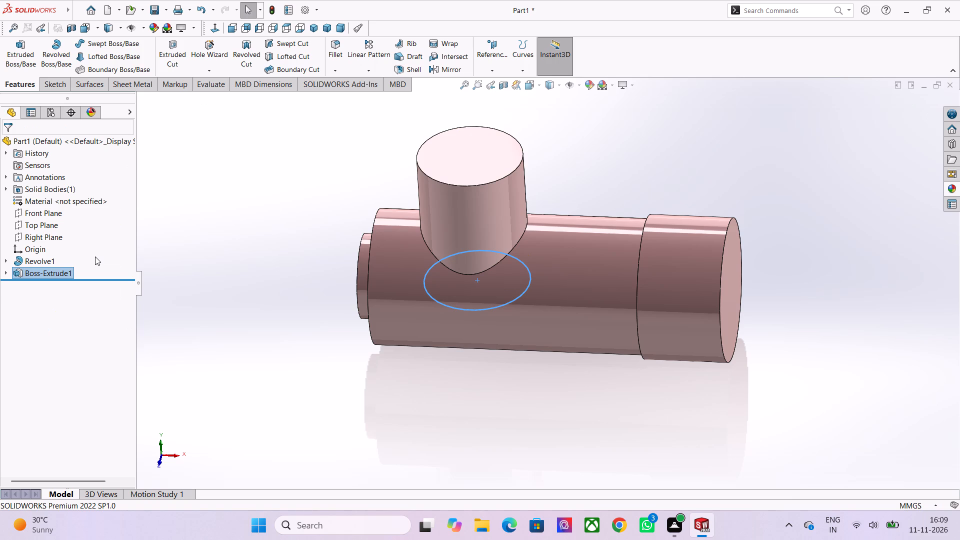
key(Escape)
Open a sketch on the vertical boss's top face and draw a circle of 32 mm radius centred on the origin.
middle_drag(351, 170, 344, 201)
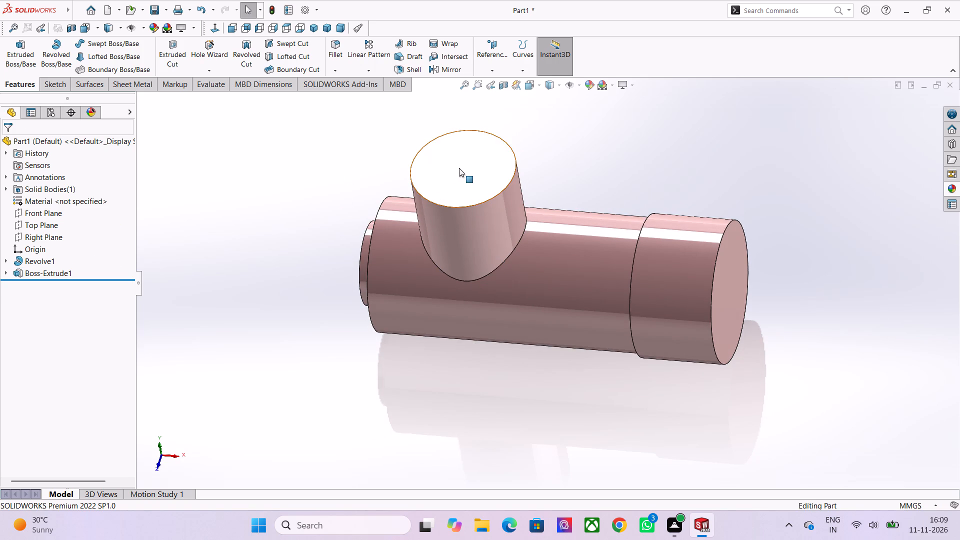
click(459, 168)
click(502, 138)
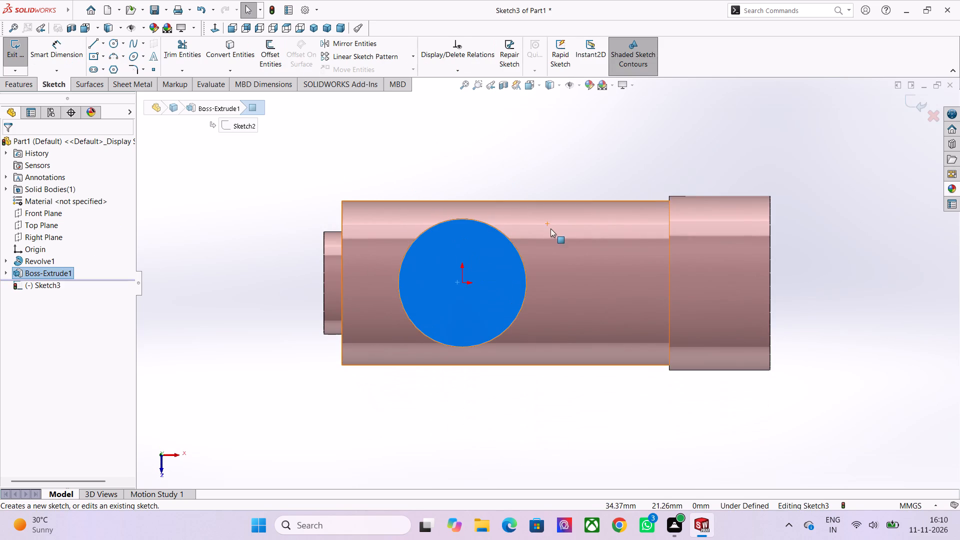
click(114, 44)
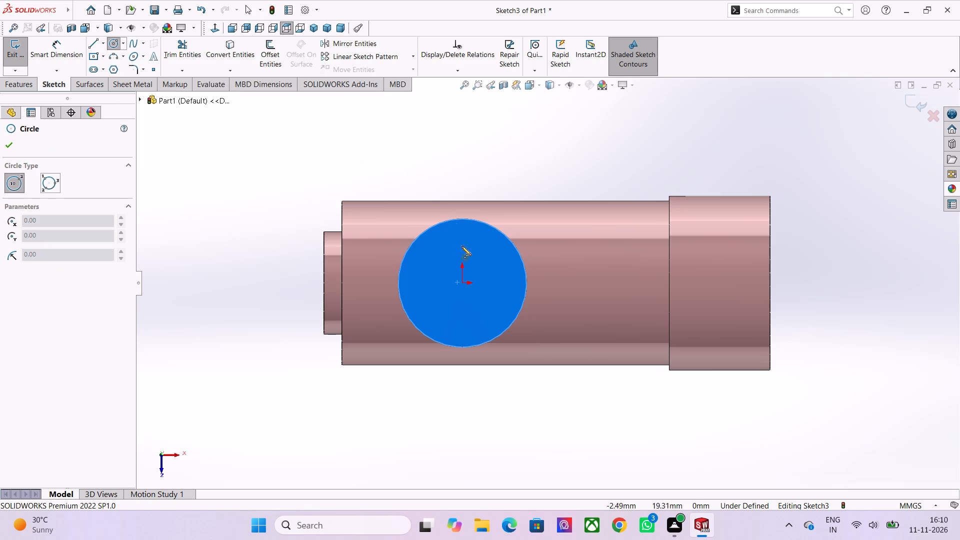
click(462, 283)
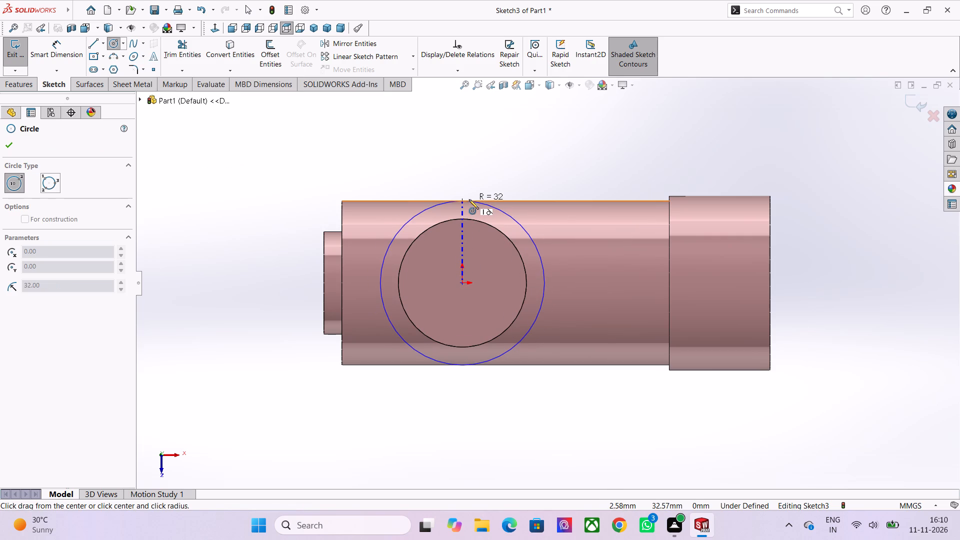
click(469, 199)
key(Escape)
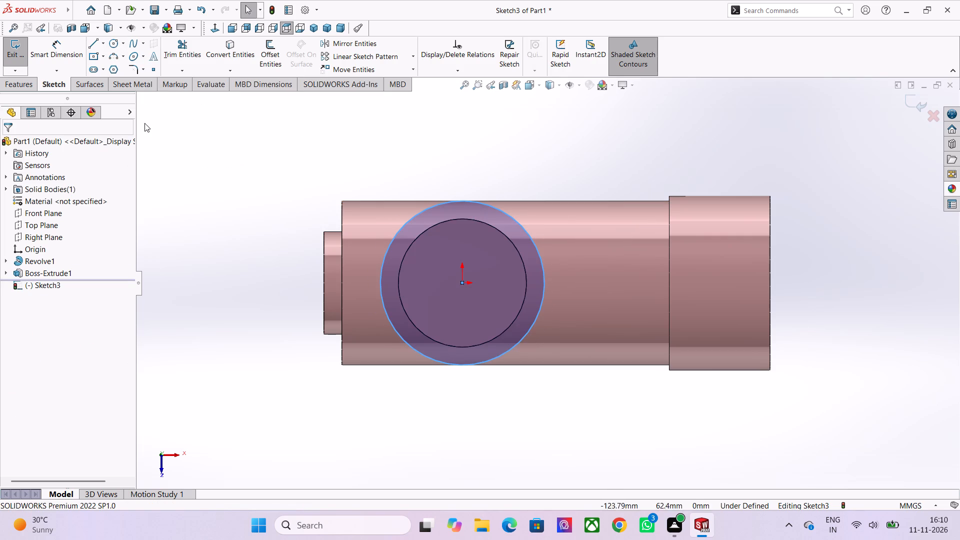
Draw a small circle about 16 mm in diameter, centred about 93 mm from the origin and vertically aligned with it.
scroll(415, 131, down, 2)
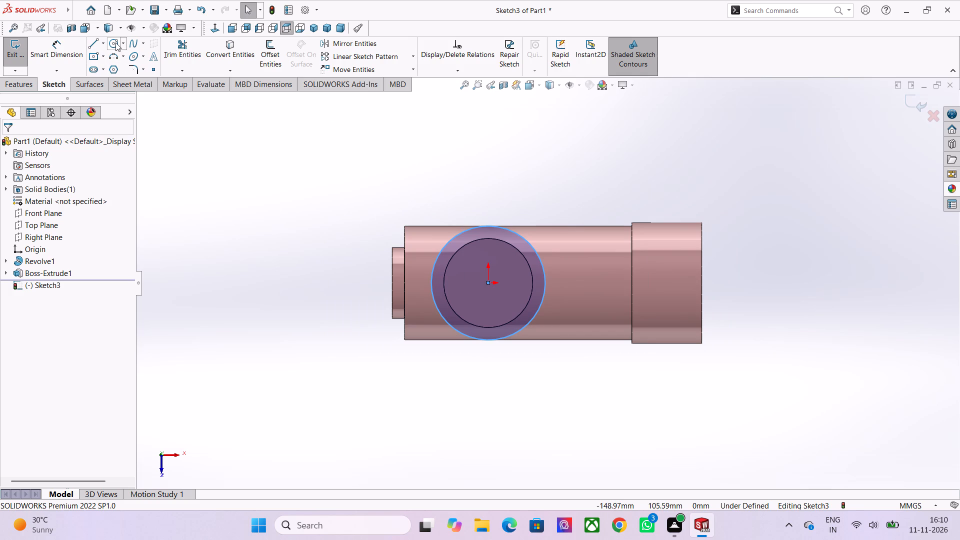
click(115, 42)
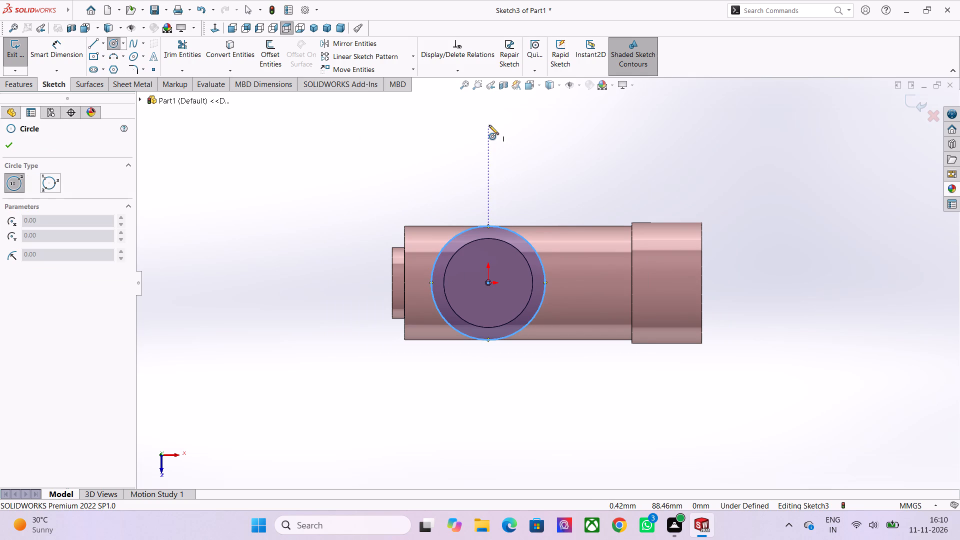
click(488, 118)
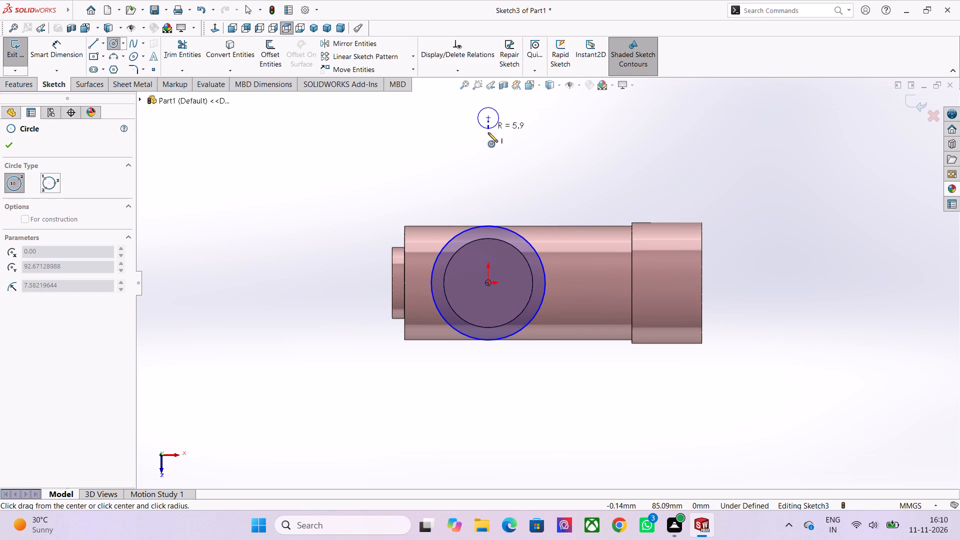
click(488, 132)
key(Escape)
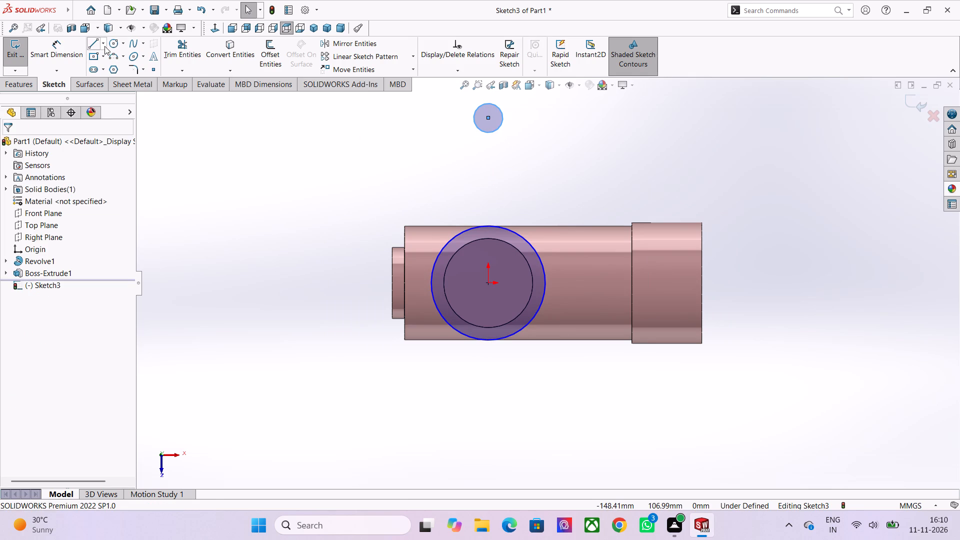
Draw a vertical centerline from the small circle's centre to the origin and a horizontal centerline from the origin along the body.
click(104, 46)
click(110, 67)
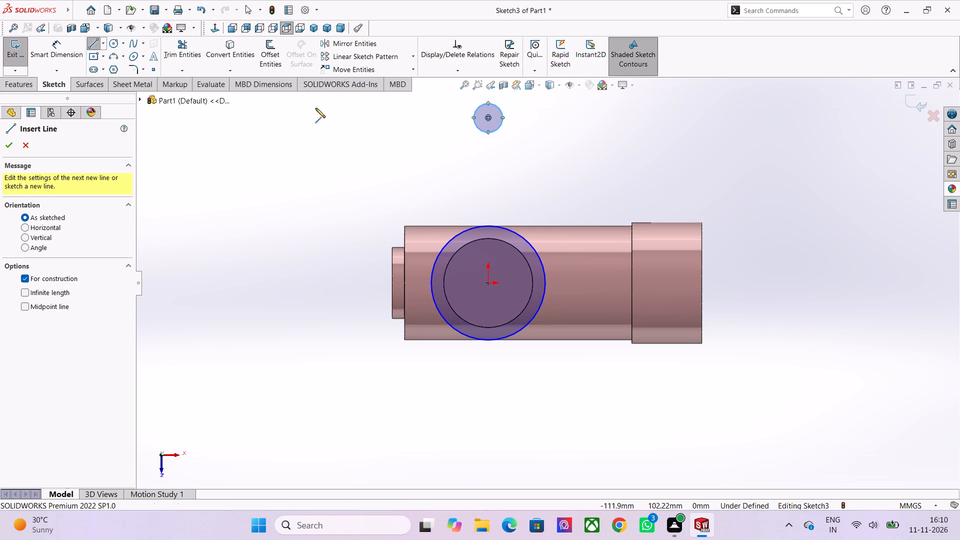
click(487, 117)
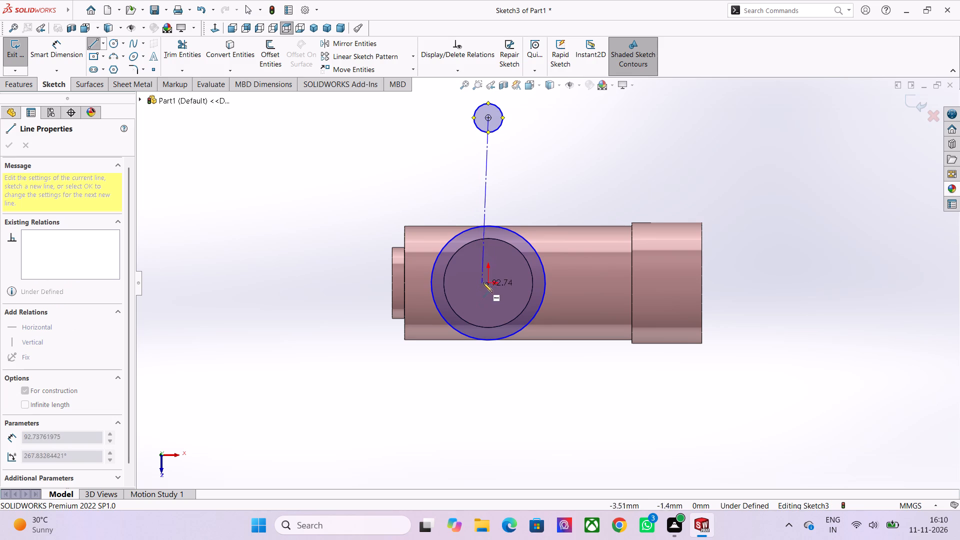
click(487, 282)
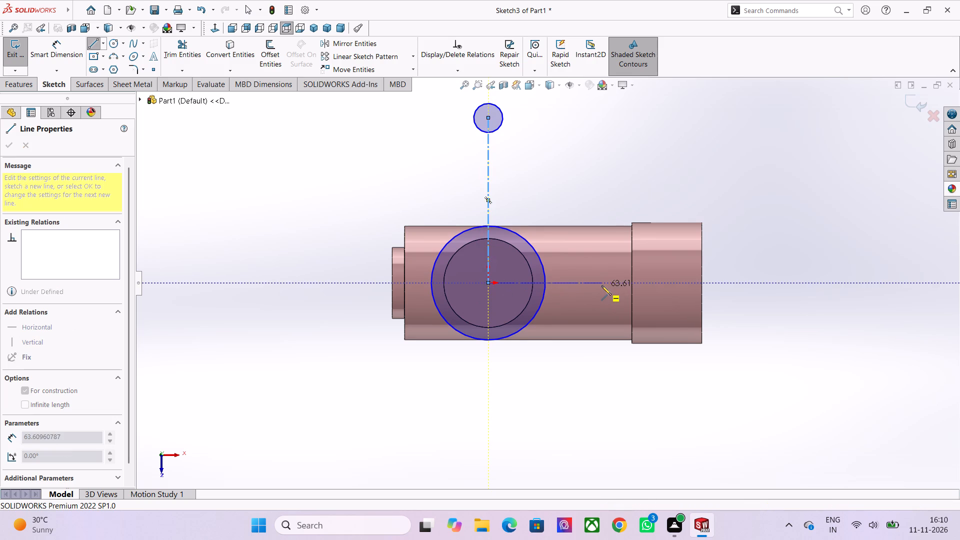
click(613, 283)
key(Escape)
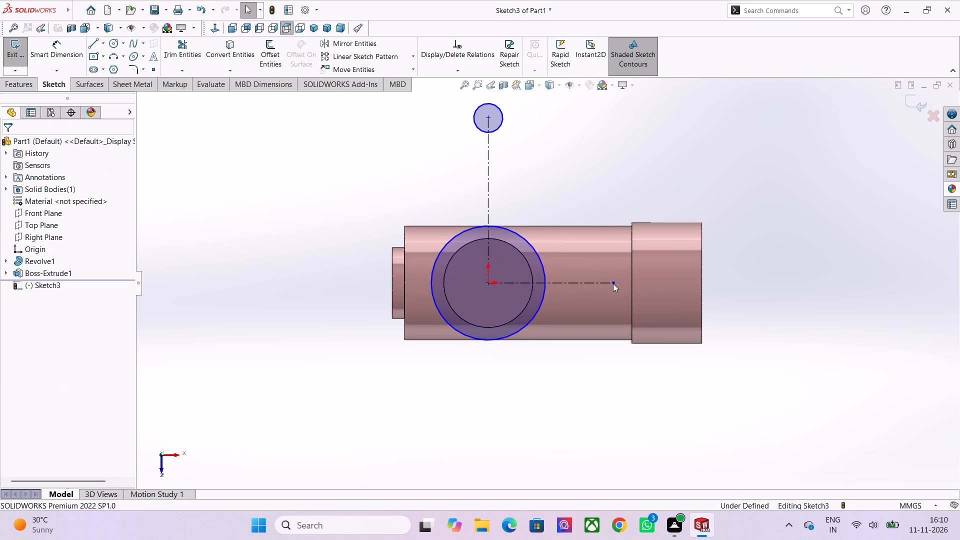
key(Escape)
Dimension the small circle's diameter at 30 mm and the large circle's diameter at 64 mm.
click(63, 50)
scroll(494, 112, down, 2)
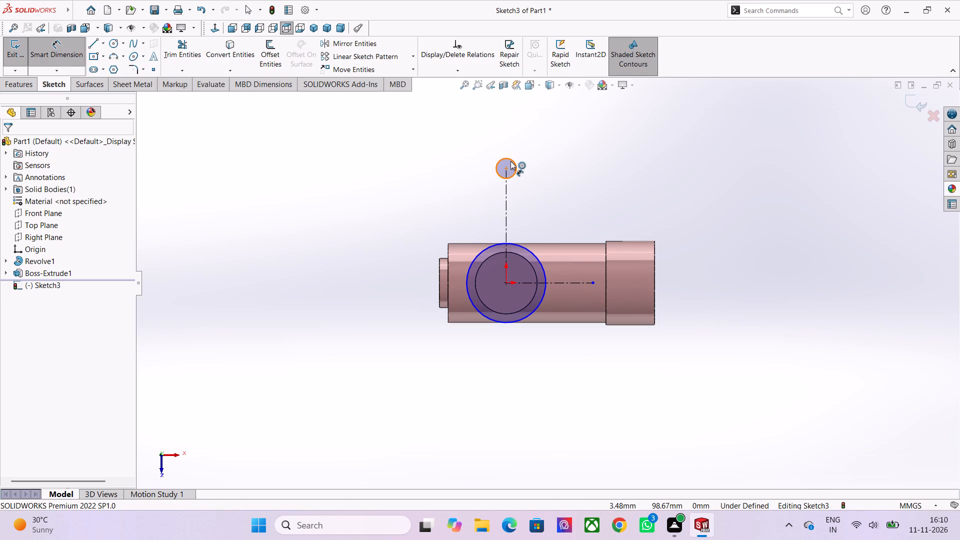
click(510, 161)
click(498, 128)
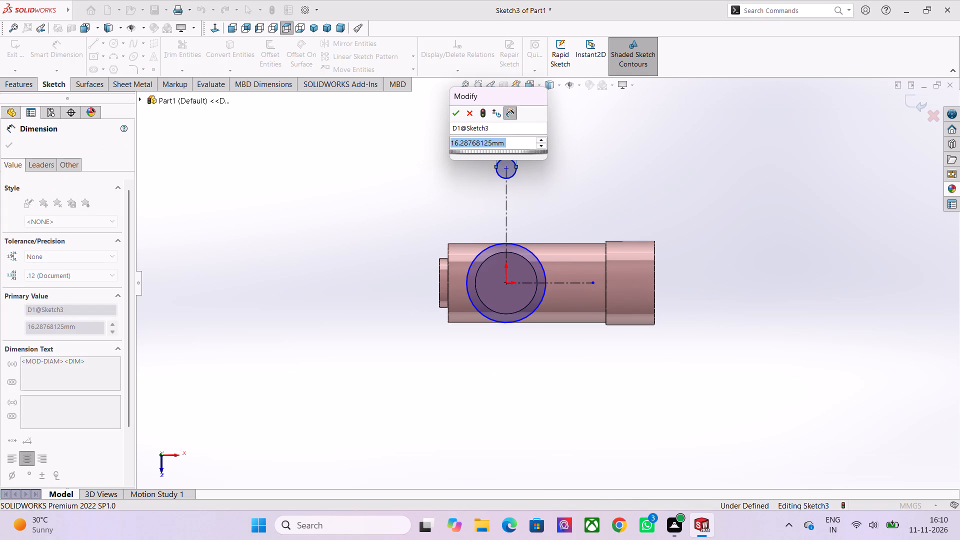
text(30)
key(Return)
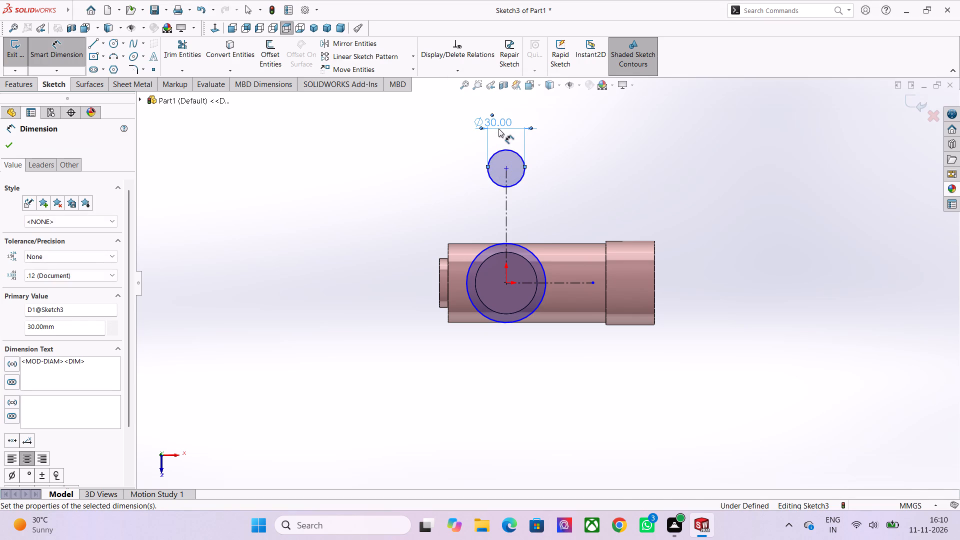
click(489, 245)
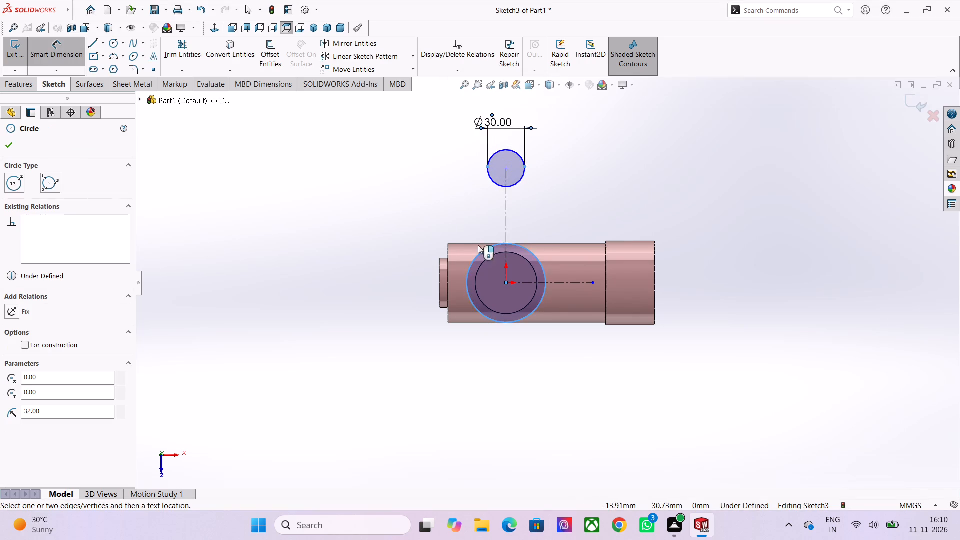
click(385, 237)
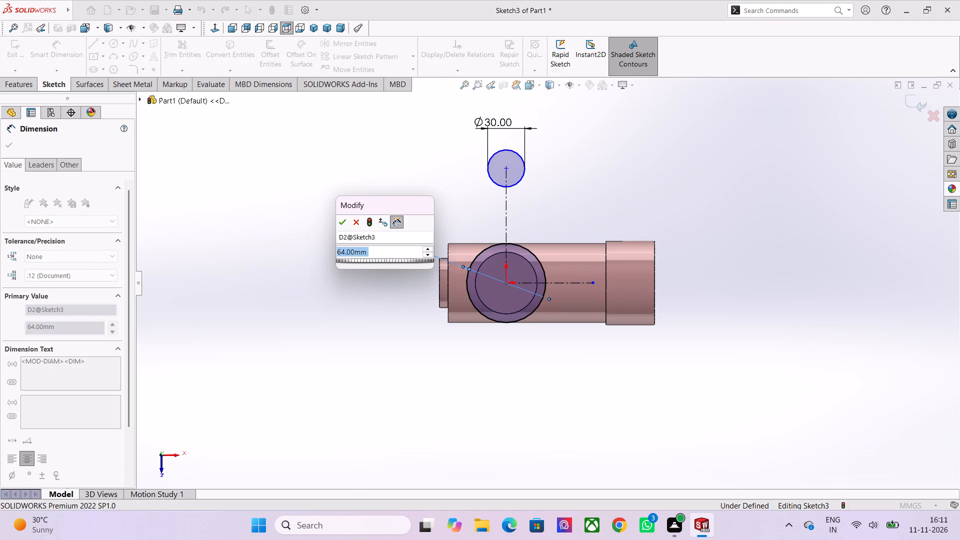
click(348, 223)
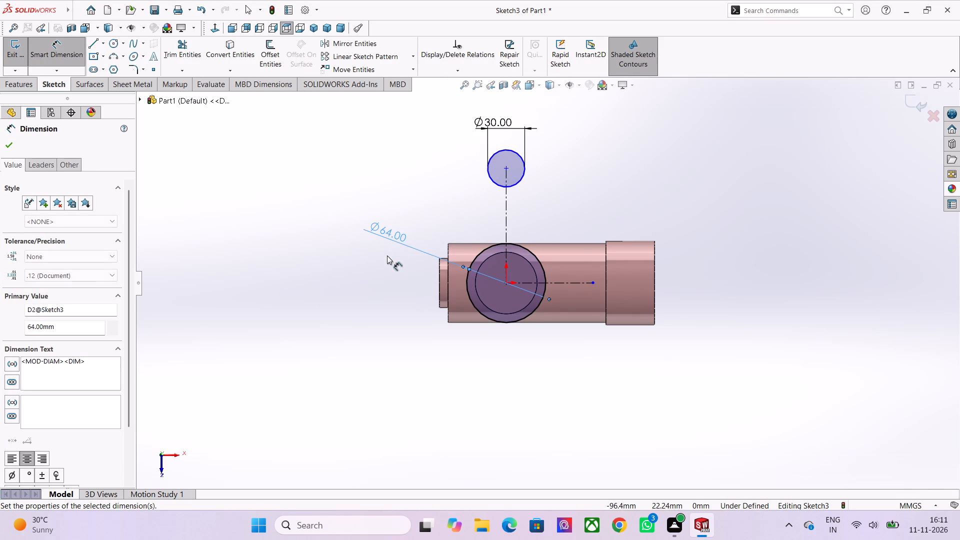
Draw a slanted line about 122 mm long from beside the small circle, tangent to the 64 mm circle and extending past it.
click(92, 47)
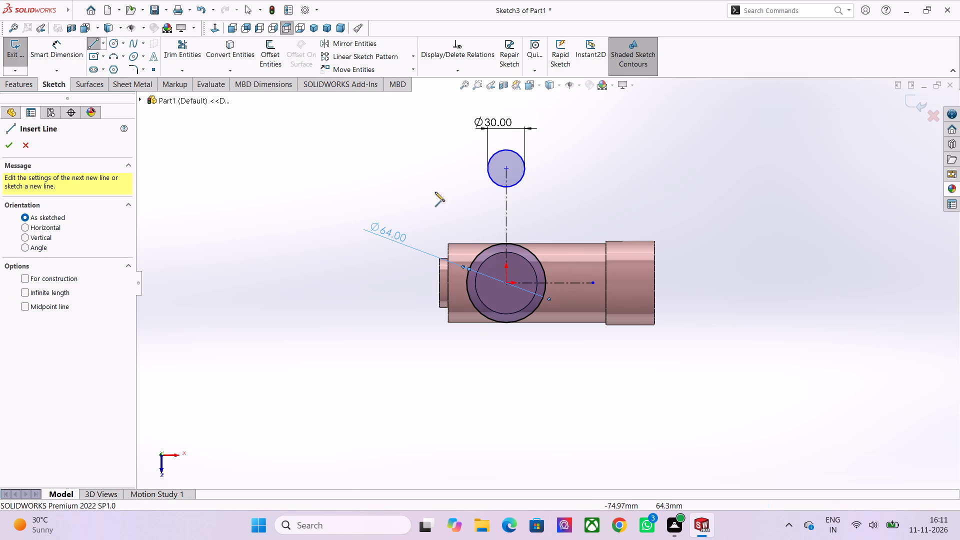
scroll(493, 170, up, 2)
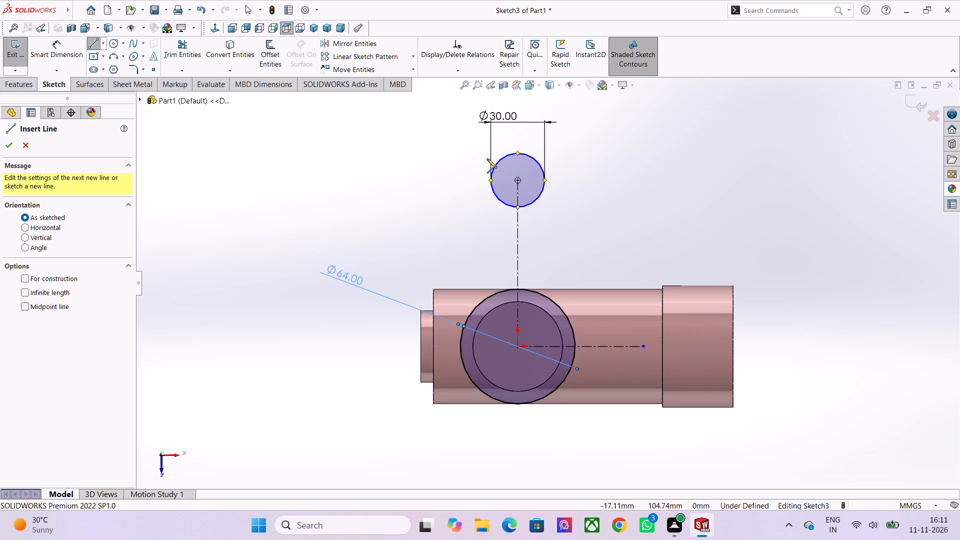
click(487, 158)
scroll(483, 325, up, 3)
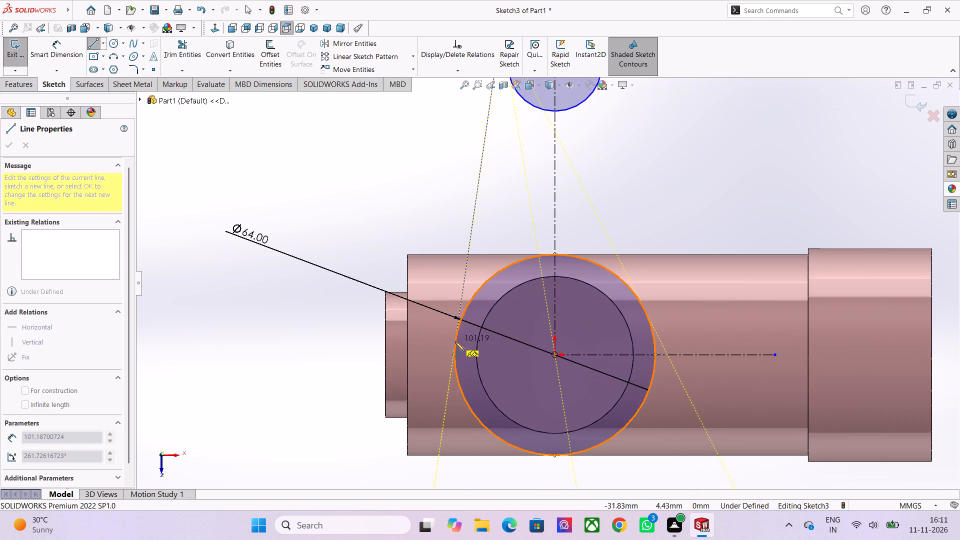
click(446, 404)
scroll(446, 404, down, 1)
key(Escape)
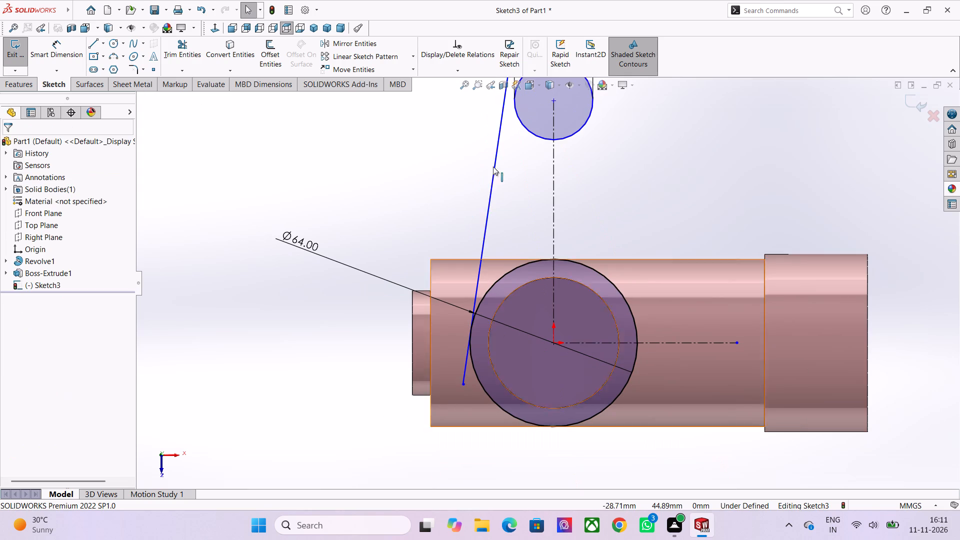
Make the slanted line tangent to the 30 mm circle and to the 64 mm circle.
scroll(526, 80, down, 2)
scroll(520, 147, up, 1)
ctrl+click(519, 158)
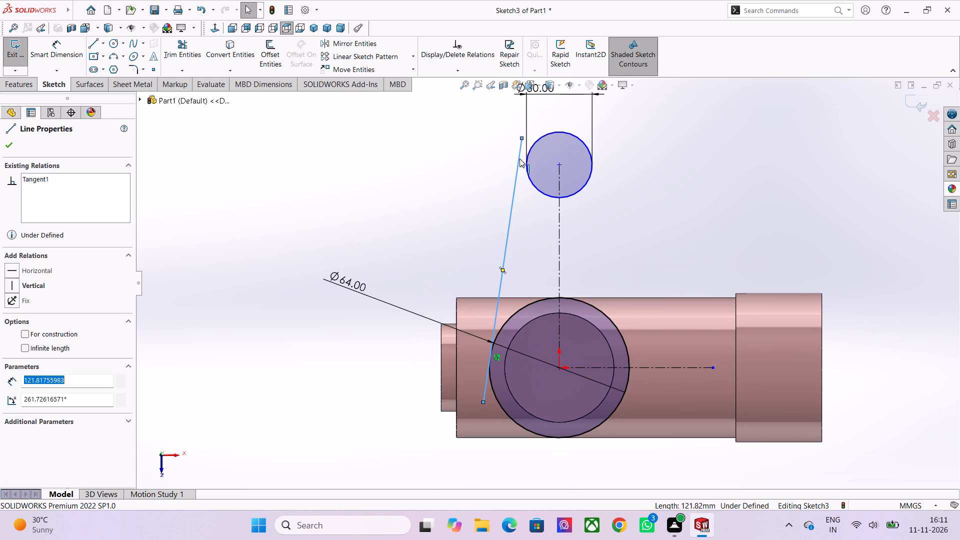
ctrl+click(541, 138)
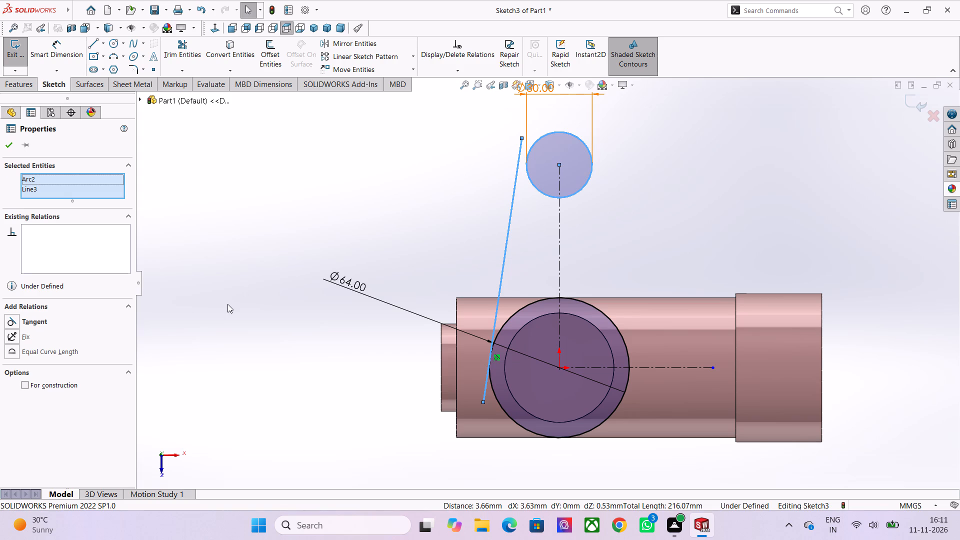
click(38, 319)
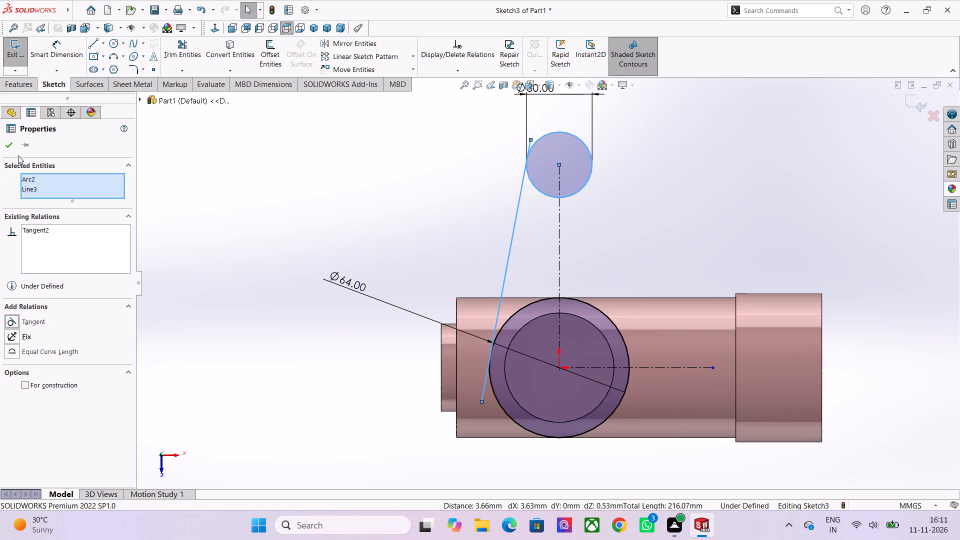
click(11, 146)
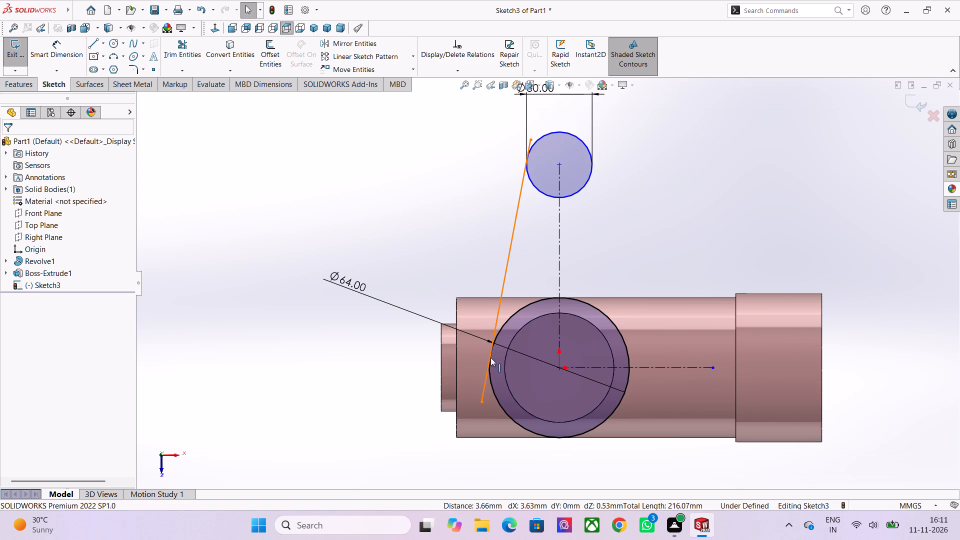
ctrl+click(490, 359)
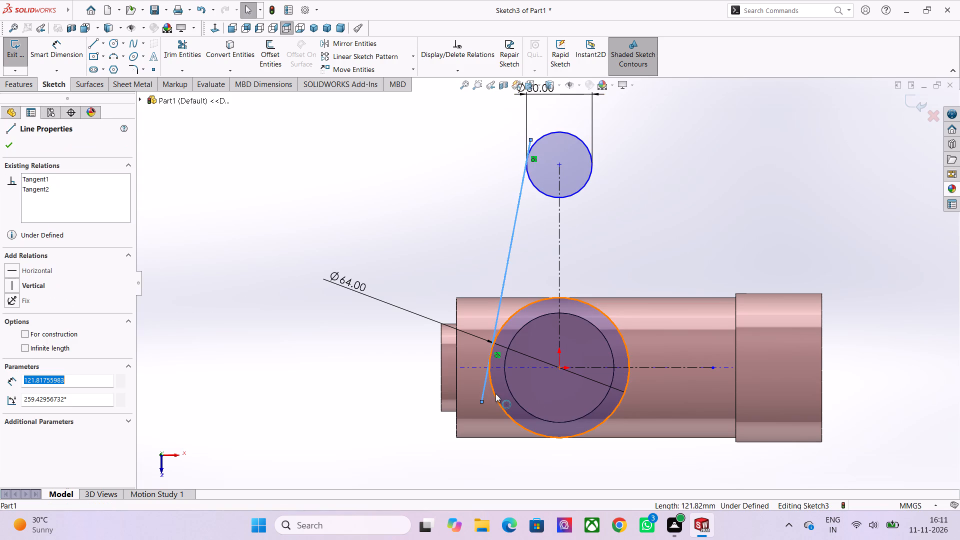
ctrl+click(495, 393)
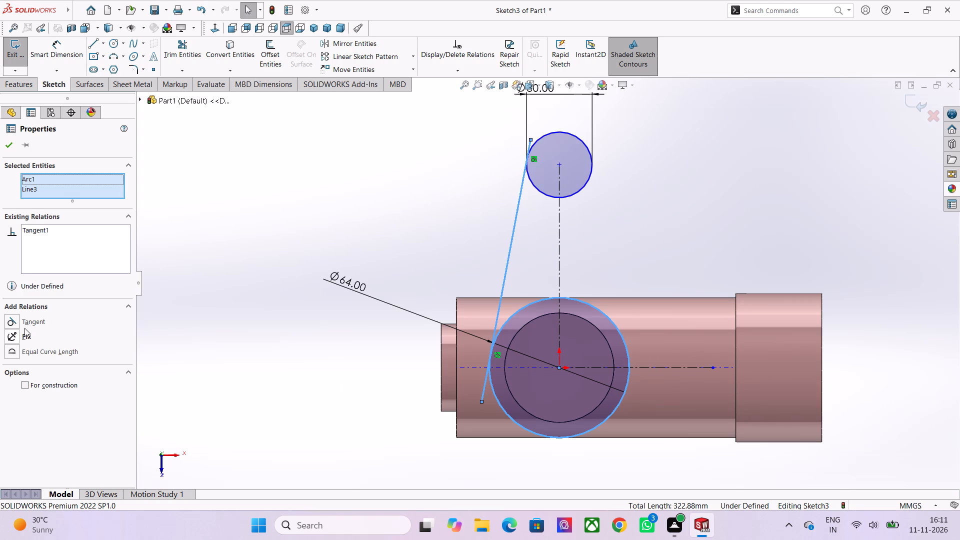
click(28, 324)
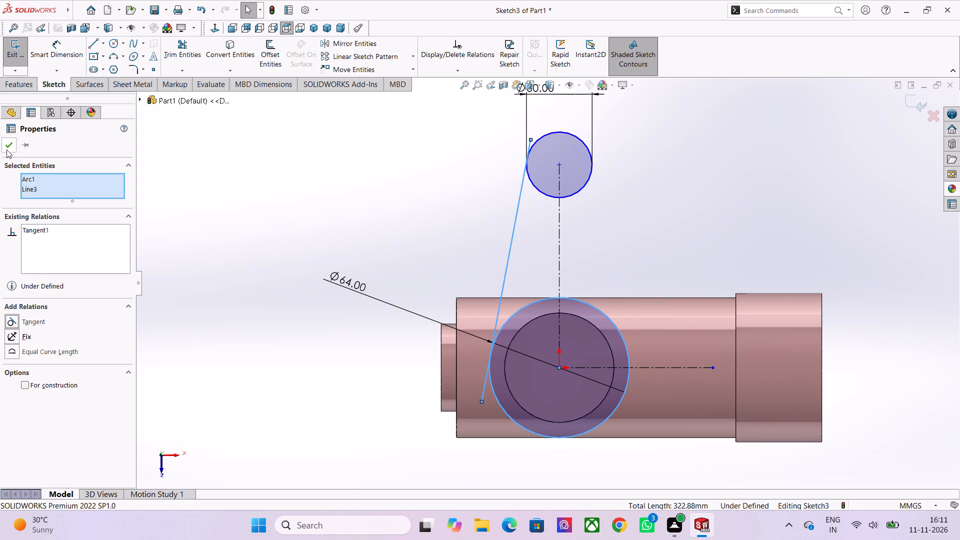
click(6, 149)
Trim the slanted line's two ends that extend past its tangent points on the 30 mm and 64 mm circles.
click(176, 57)
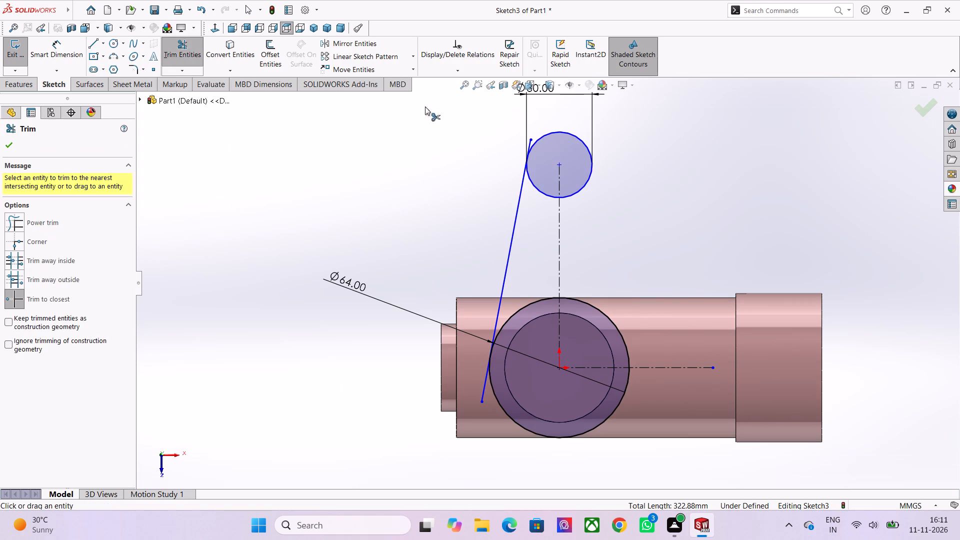
scroll(523, 148, up, 5)
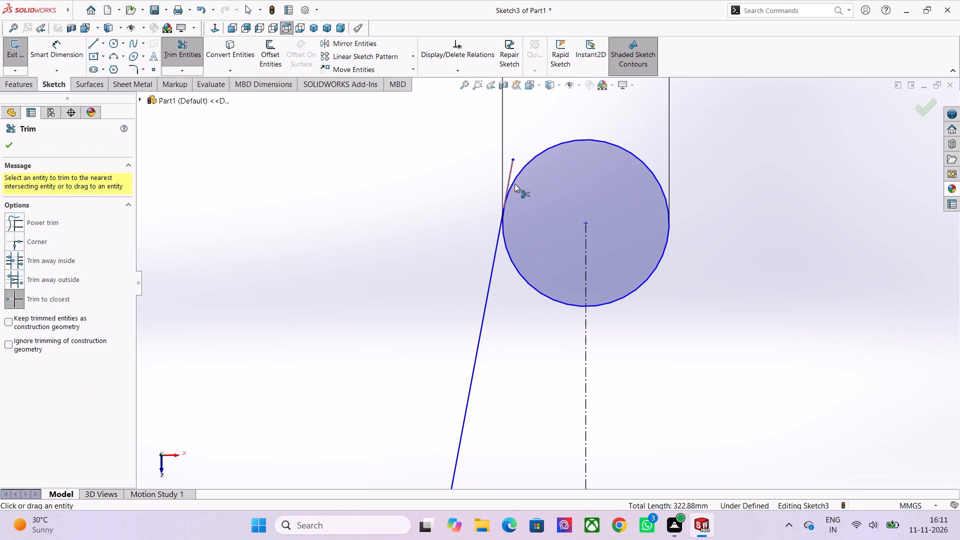
click(510, 171)
scroll(534, 296, down, 6)
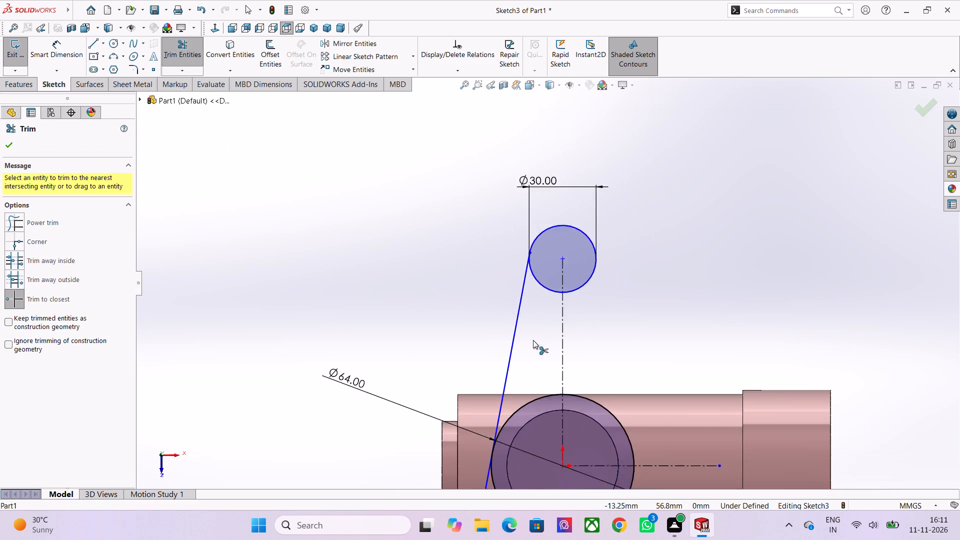
scroll(533, 340, down, 1)
scroll(511, 423, up, 3)
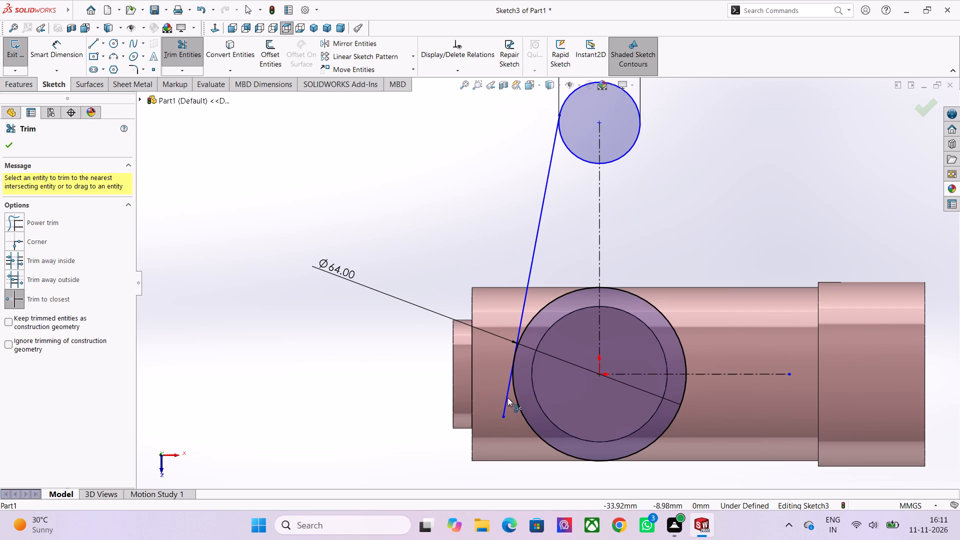
click(506, 392)
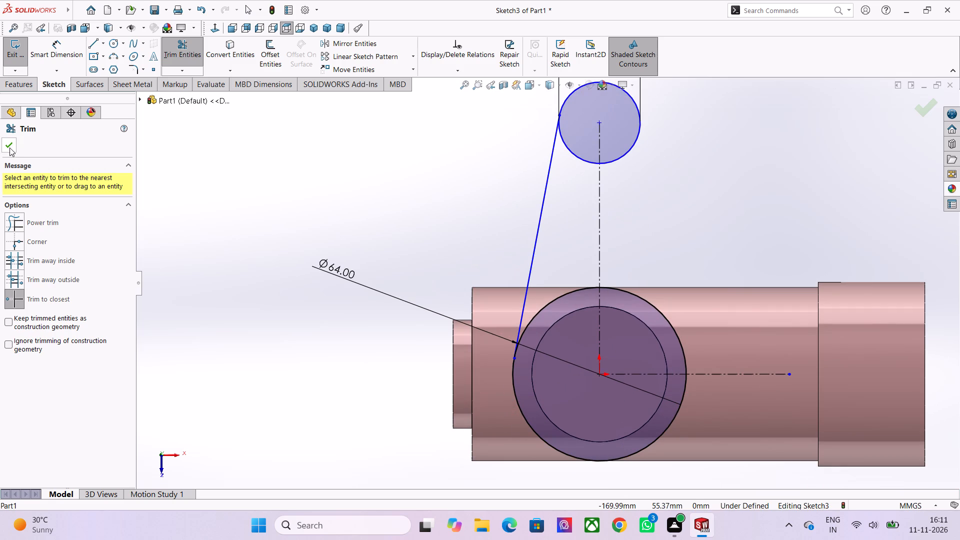
click(9, 145)
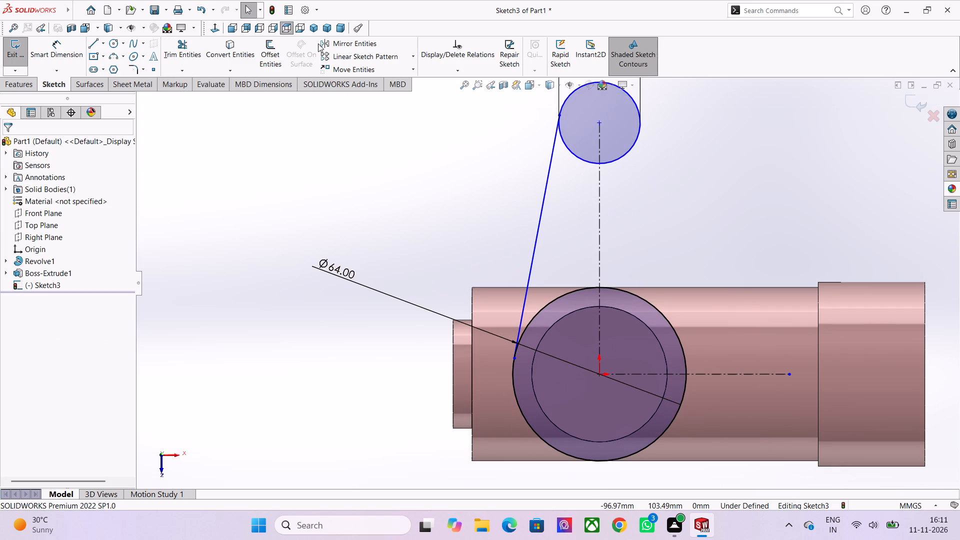
Mirror the trimmed tangent line about the vertical centerline, keeping the original.
click(338, 40)
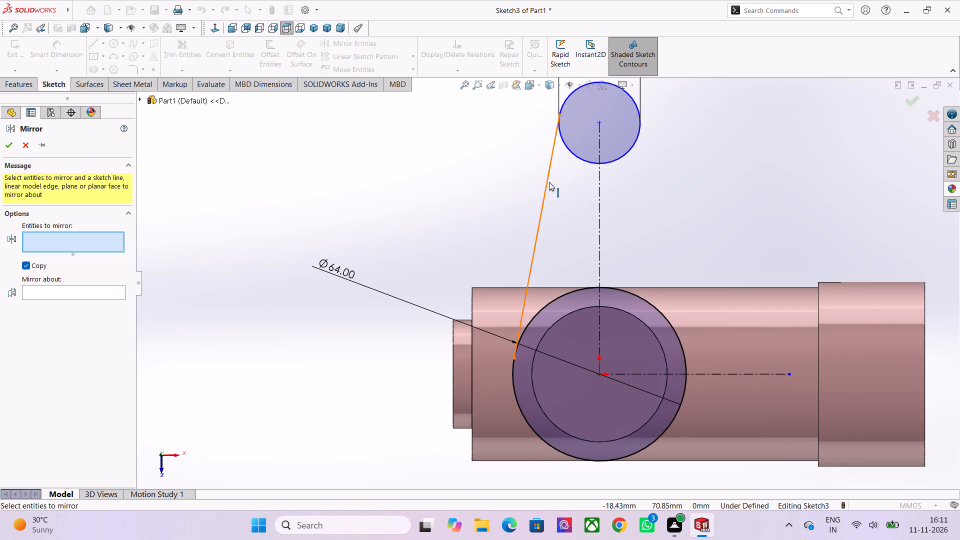
click(548, 182)
click(65, 293)
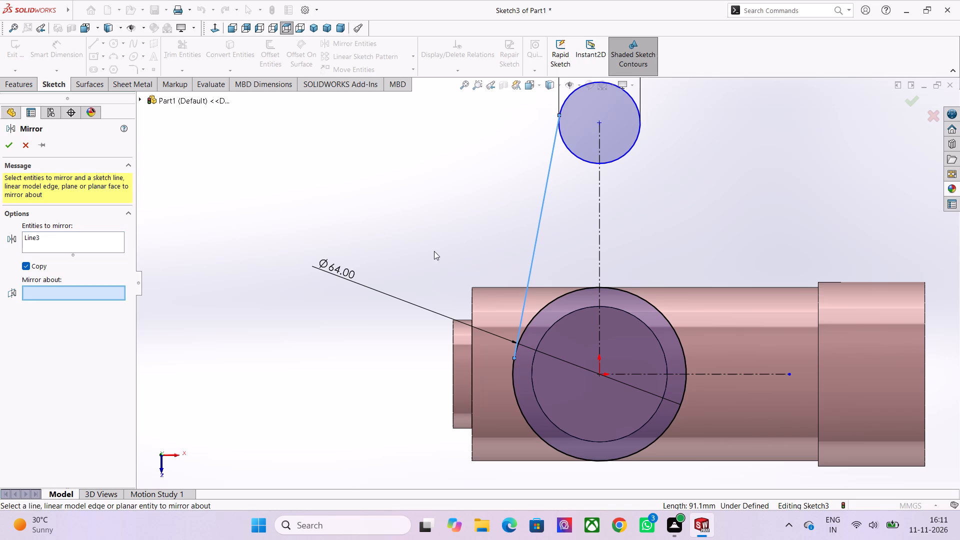
click(599, 197)
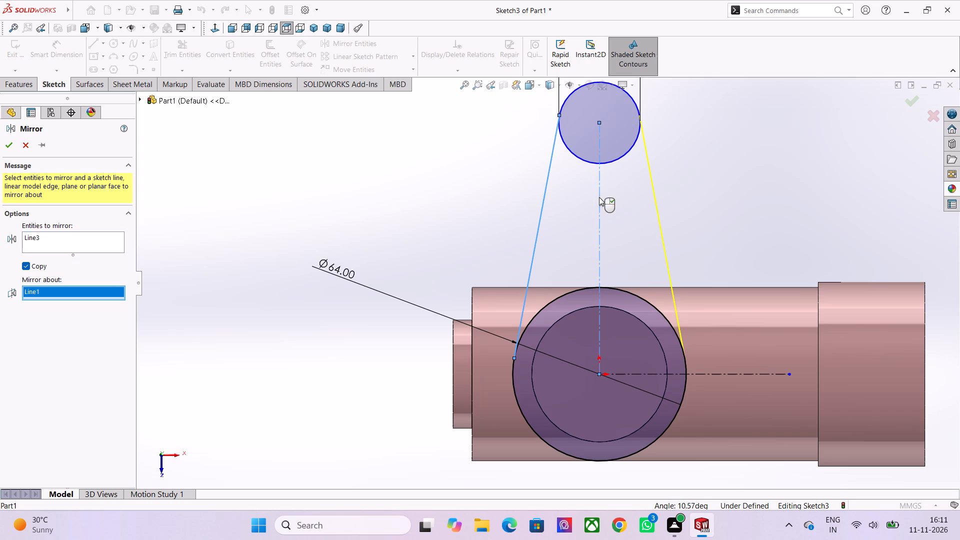
click(6, 146)
Examine where the mirrored tangent line meets the 64 mm circle and check the overall profile.
scroll(625, 140, up, 4)
scroll(648, 244, down, 5)
scroll(616, 421, up, 3)
scroll(558, 347, up, 3)
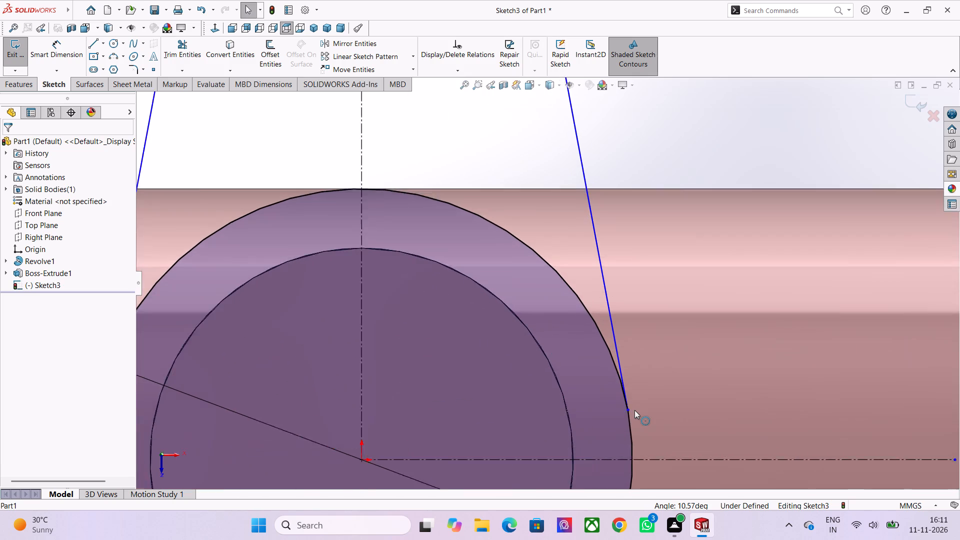
scroll(634, 410, up, 6)
scroll(634, 410, down, 14)
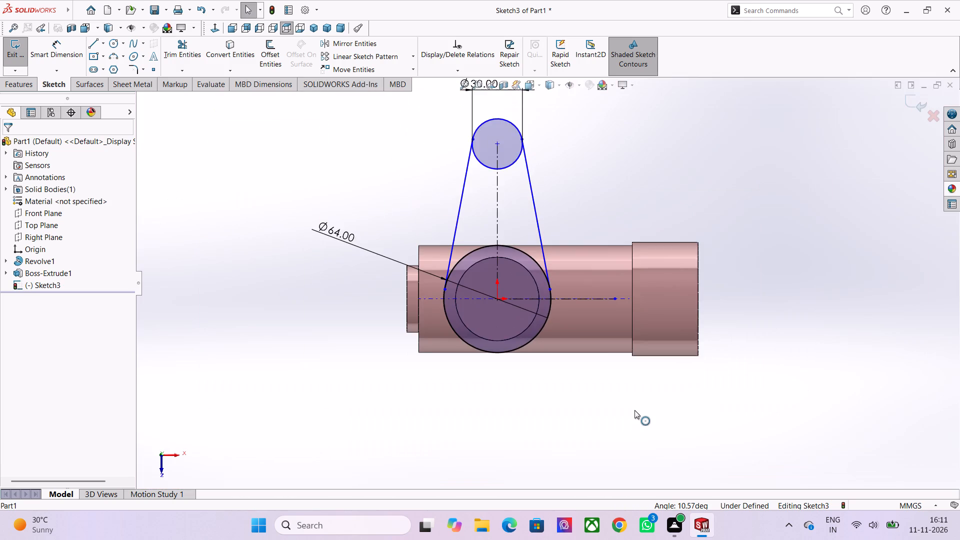
scroll(634, 410, down, 2)
scroll(537, 230, down, 2)
scroll(537, 224, up, 3)
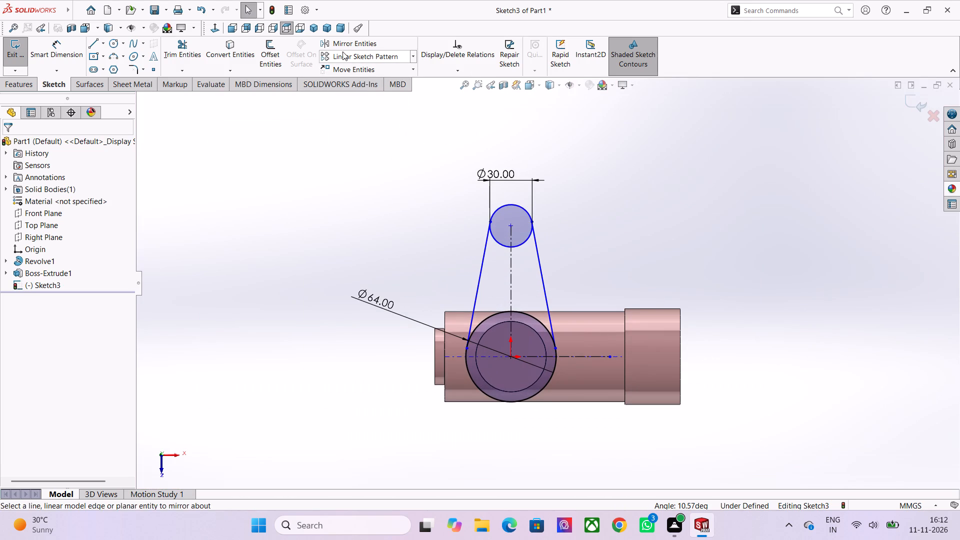
Mirror both tangent lines, the 30 mm circle and the vertical centerline about the horizontal centerline, keeping the originals.
click(355, 45)
drag(600, 180, 439, 280)
click(61, 321)
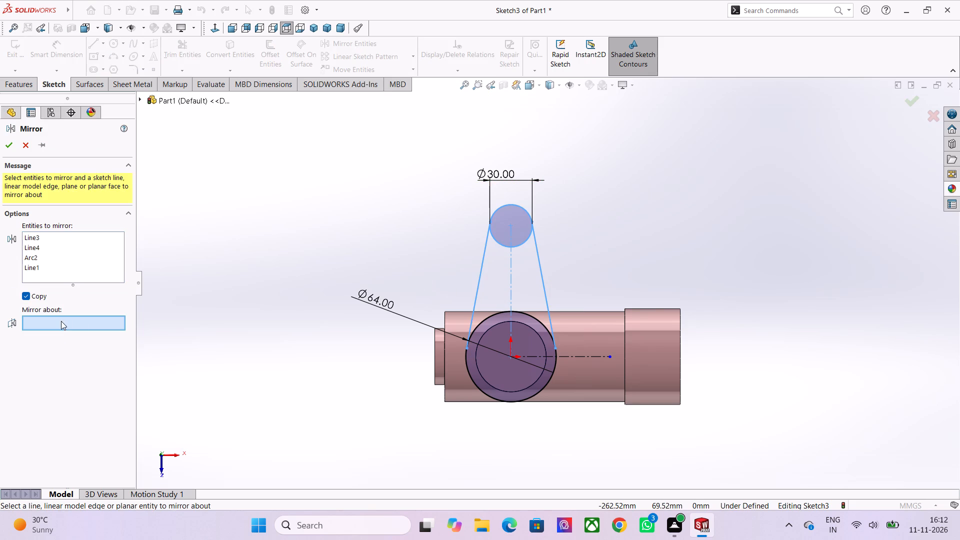
click(580, 355)
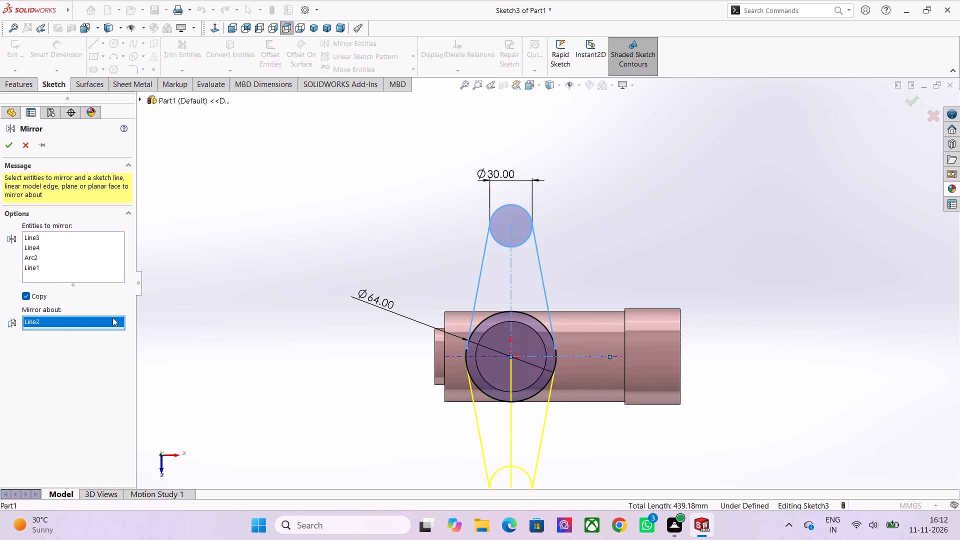
click(8, 149)
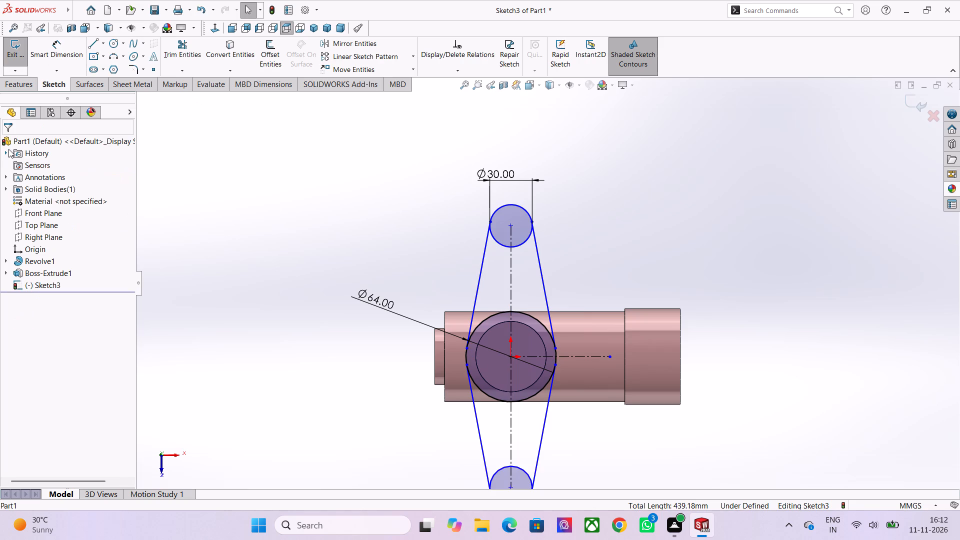
Dimension the vertical distance between the two small circles' centres at 92 mm.
click(58, 54)
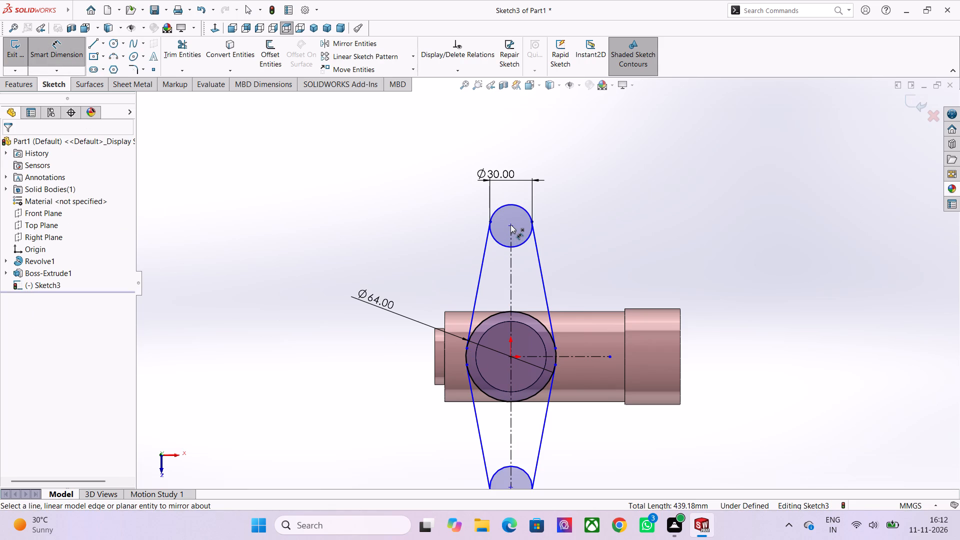
click(510, 224)
scroll(518, 300, down, 1)
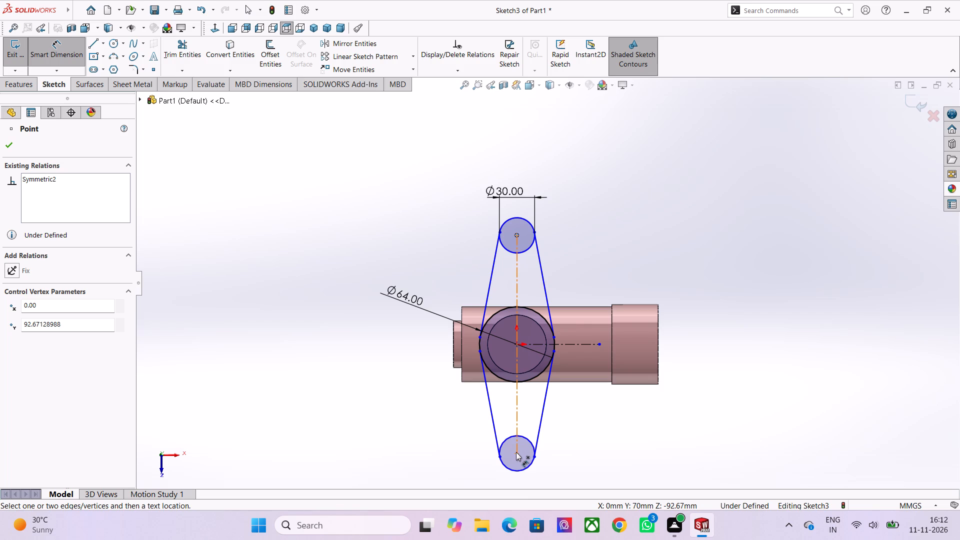
click(516, 453)
click(762, 389)
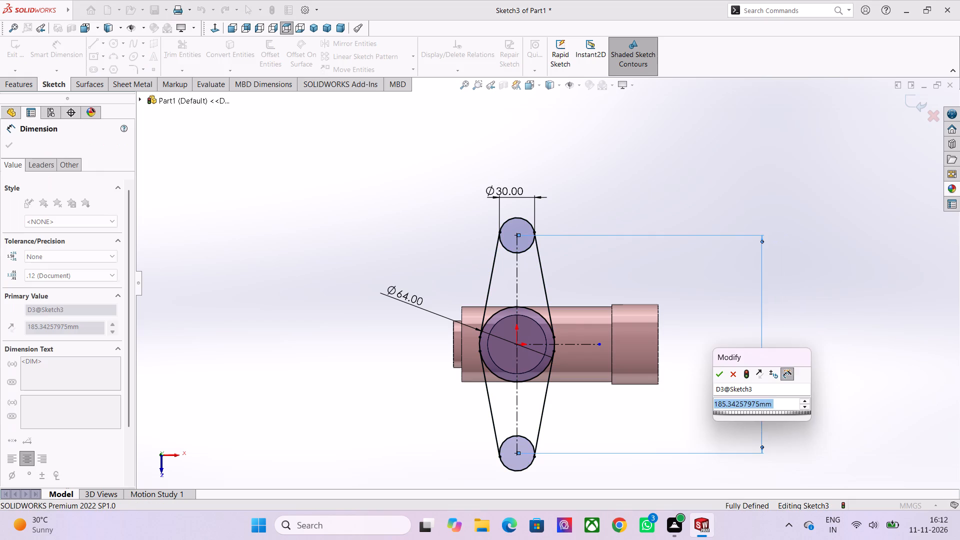
text(92)
key(Return)
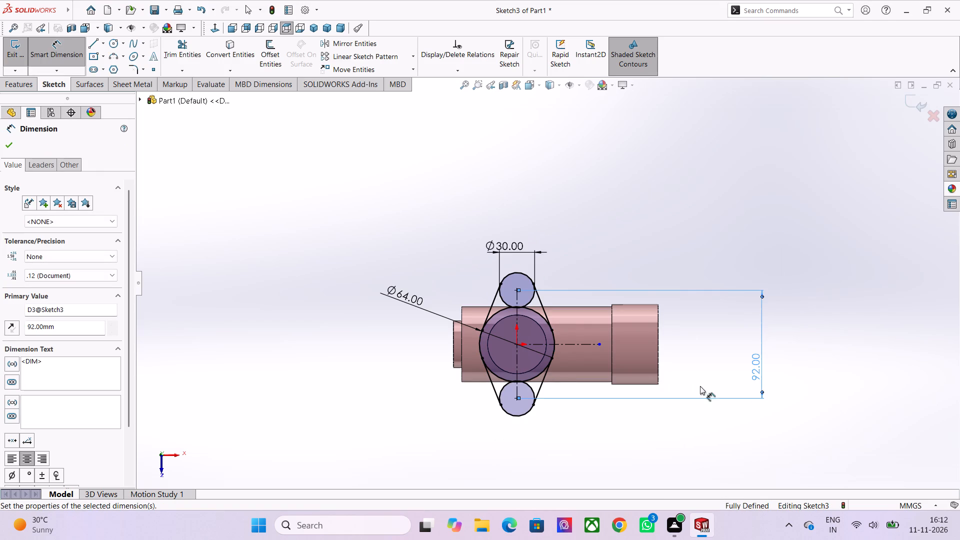
click(5, 143)
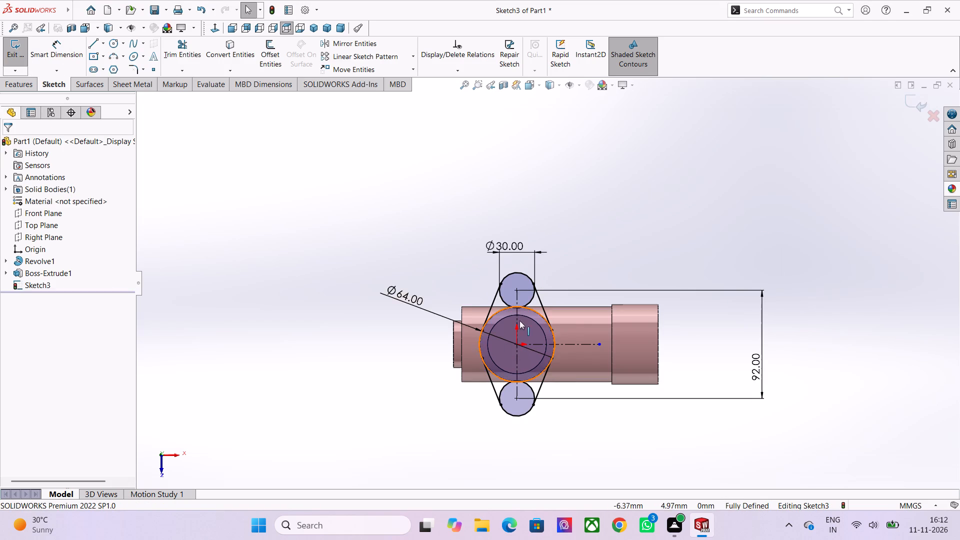
Add a vertical relation between the centres of the two small circles and the large circle's centre.
scroll(524, 316, up, 5)
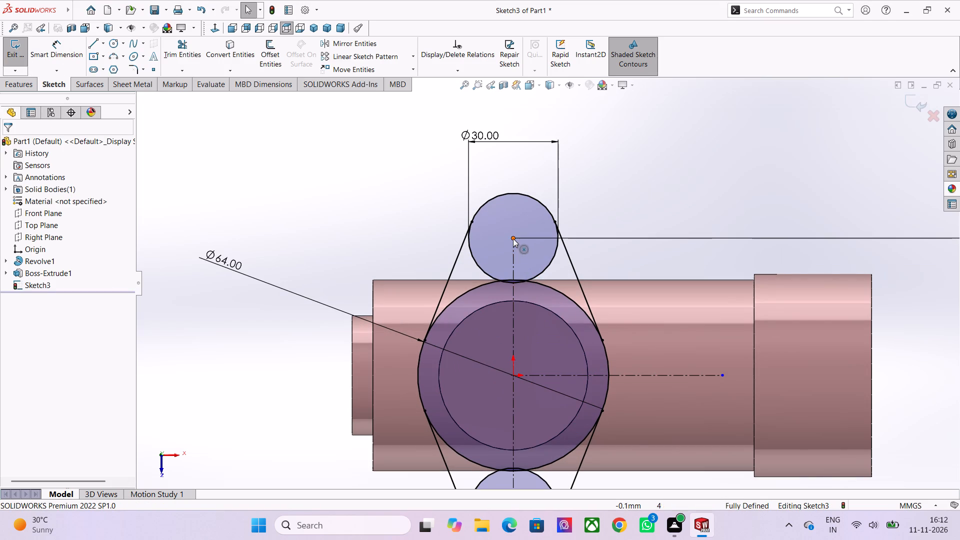
click(513, 238)
ctrl+click(512, 374)
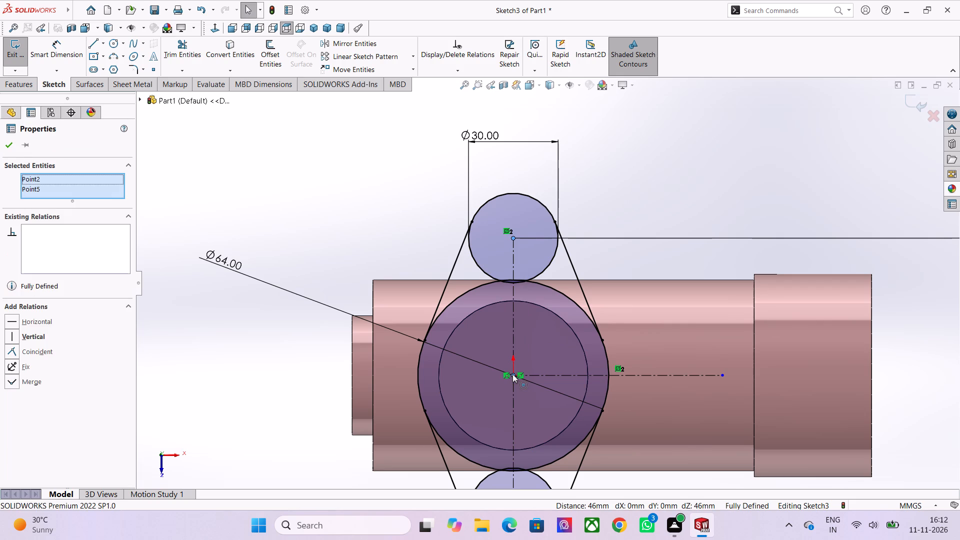
scroll(514, 384, down, 2)
scroll(516, 444, up, 3)
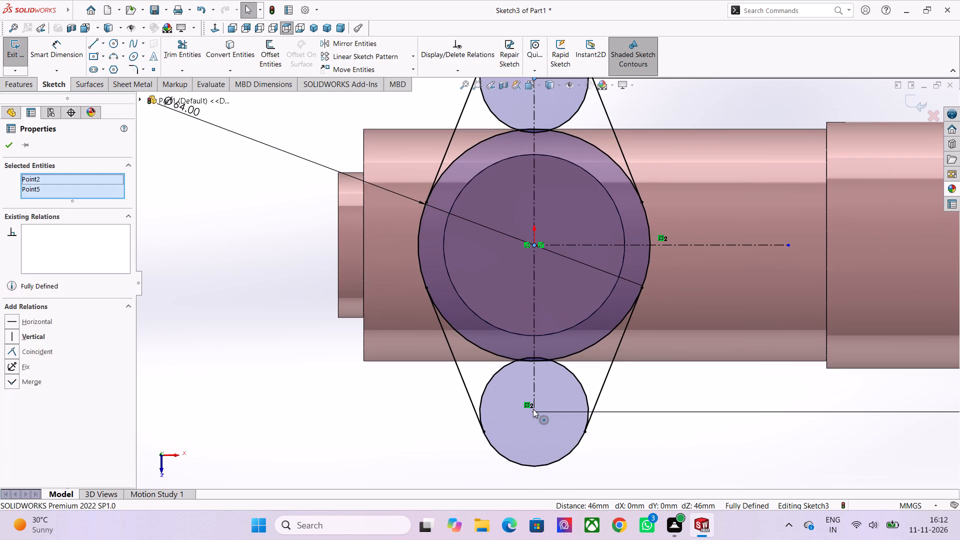
ctrl+click(533, 409)
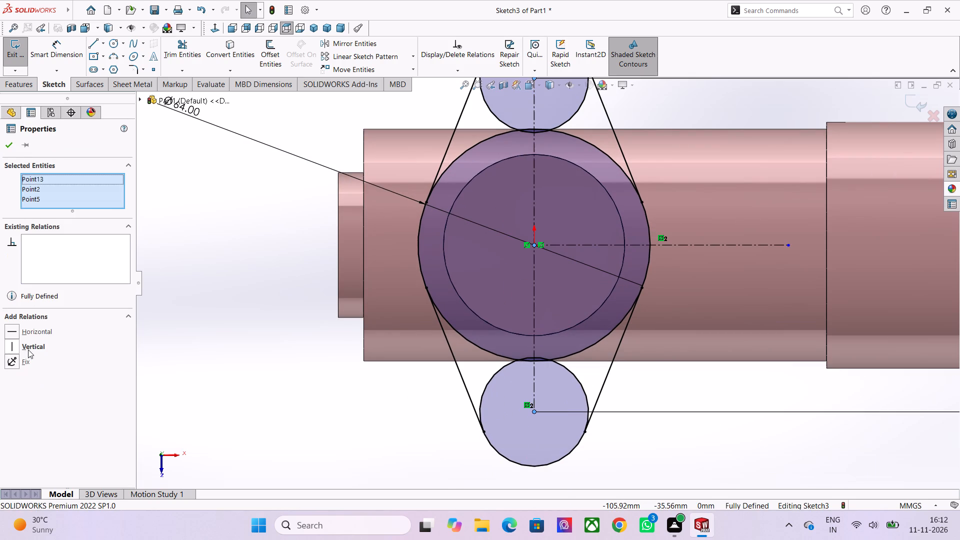
click(29, 348)
click(11, 145)
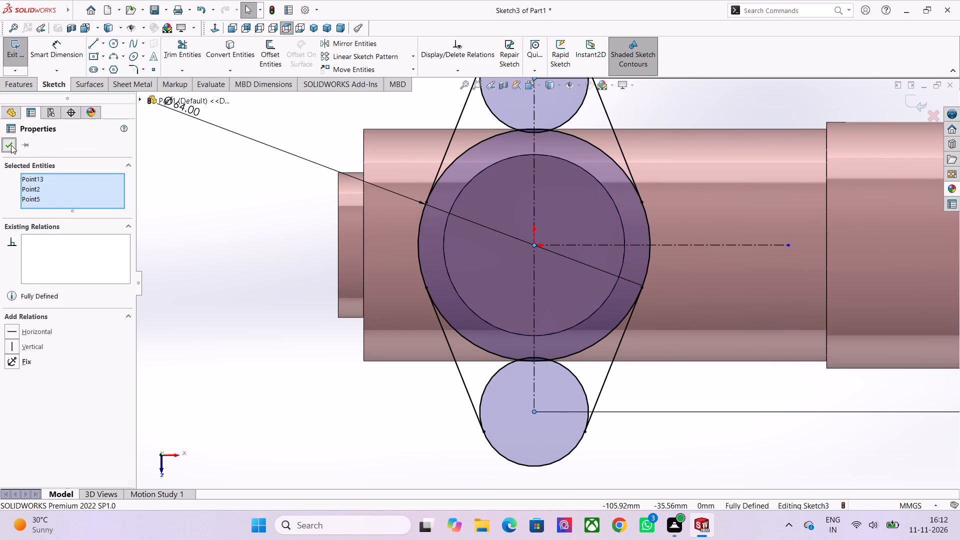
Trim the upper 30 mm circle's inner arcs and the 64 mm circle's upper-left arc, keeping trimmed entities as construction geometry.
scroll(331, 152, down, 2)
scroll(486, 333, down, 2)
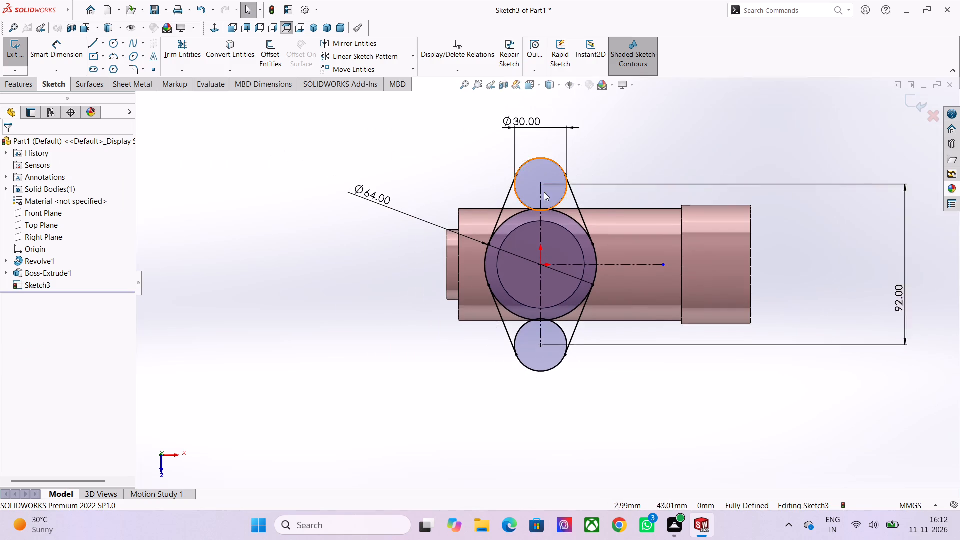
scroll(539, 202, up, 2)
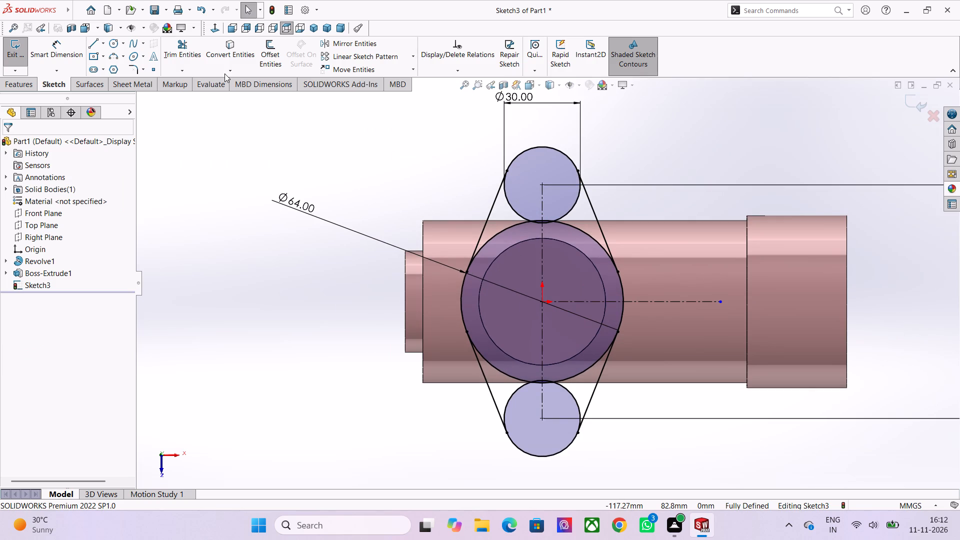
click(179, 52)
click(50, 323)
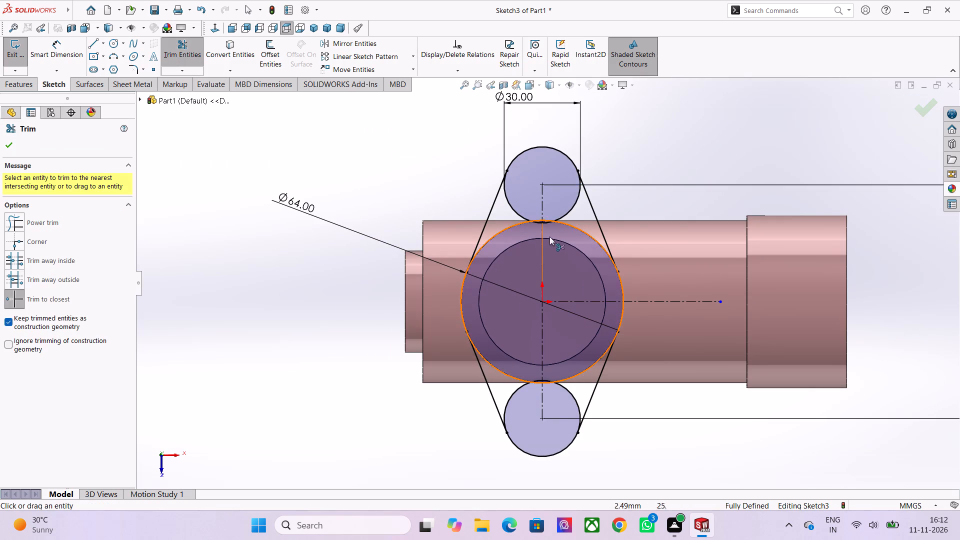
scroll(538, 224, up, 2)
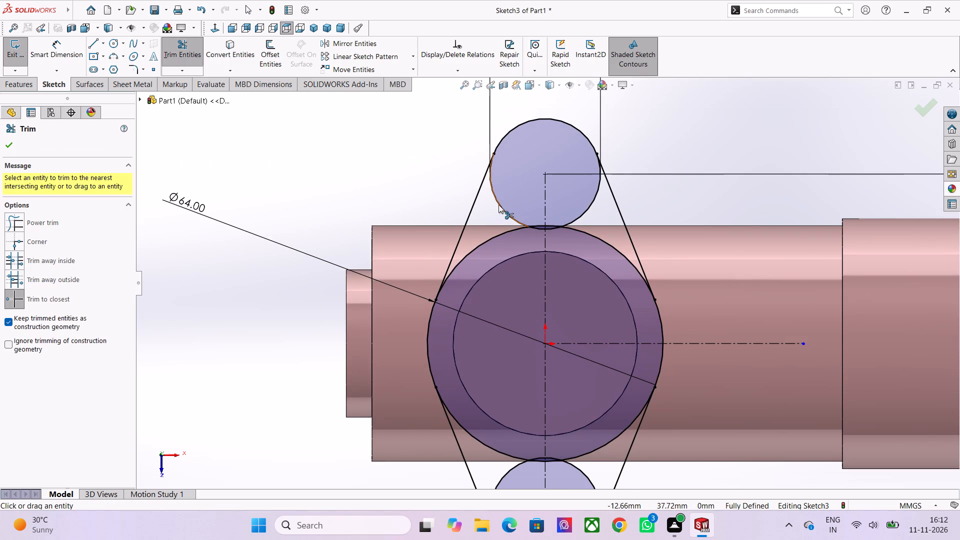
click(498, 204)
click(492, 237)
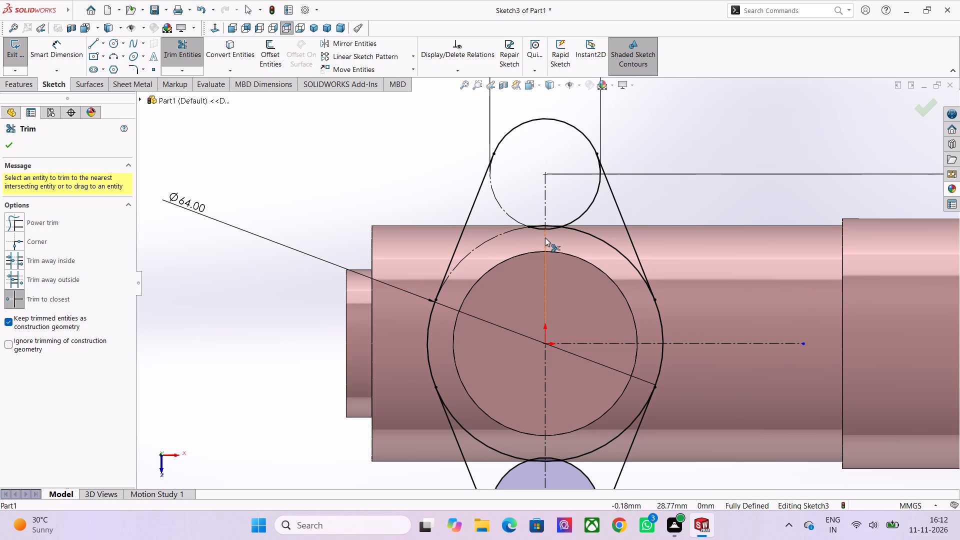
click(538, 229)
click(548, 227)
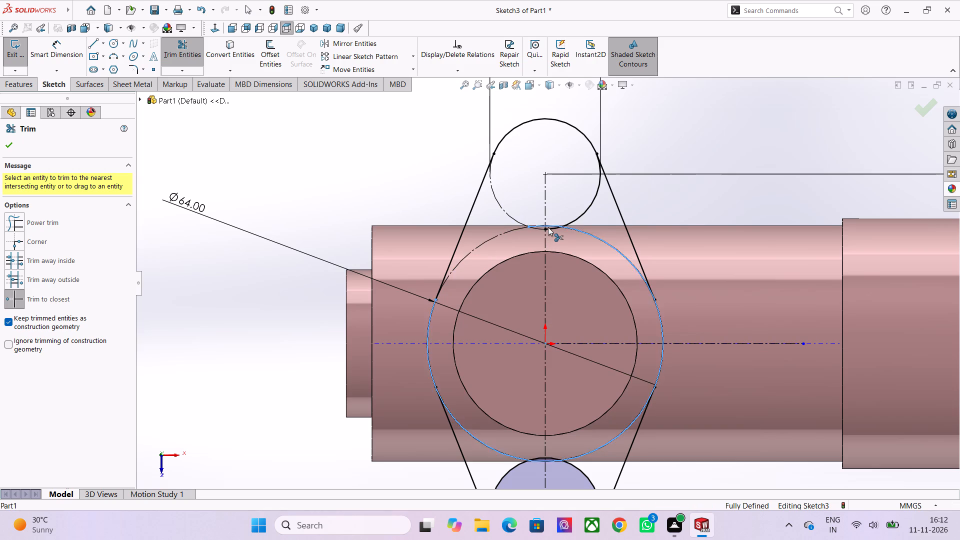
click(589, 203)
Trim the 64 mm circle's lower arcs between the tangent lines, including the short overlaps with the lower 30 mm circle.
scroll(589, 204, down, 2)
scroll(509, 392, up, 2)
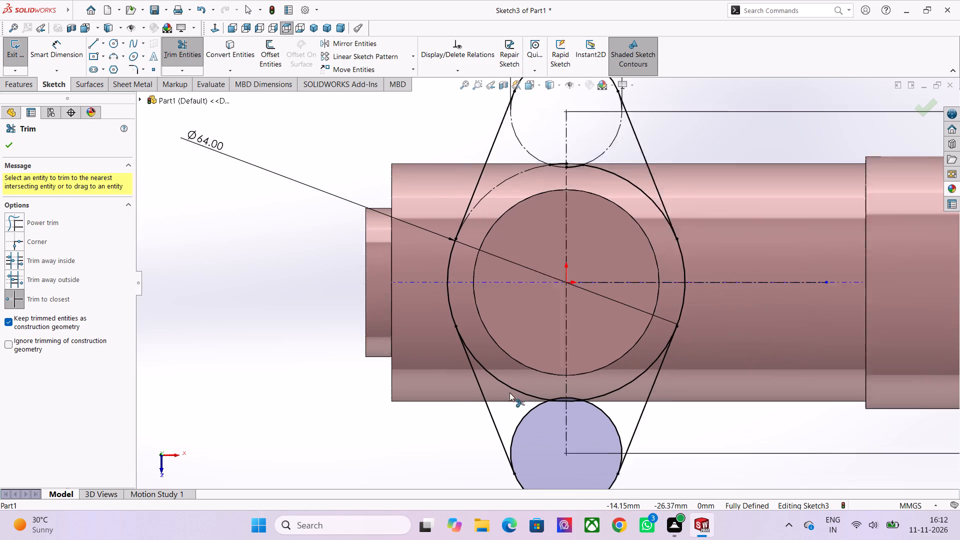
scroll(509, 392, up, 1)
click(500, 373)
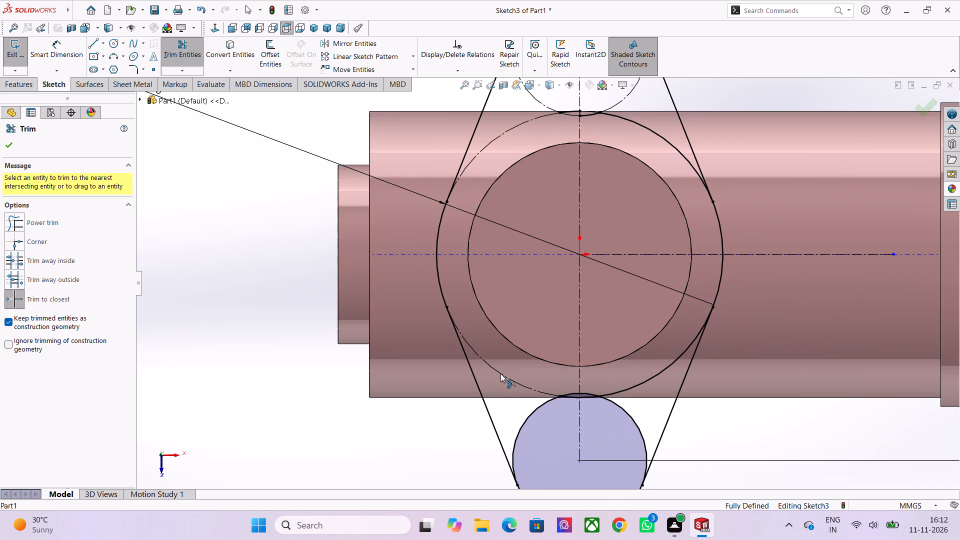
click(661, 369)
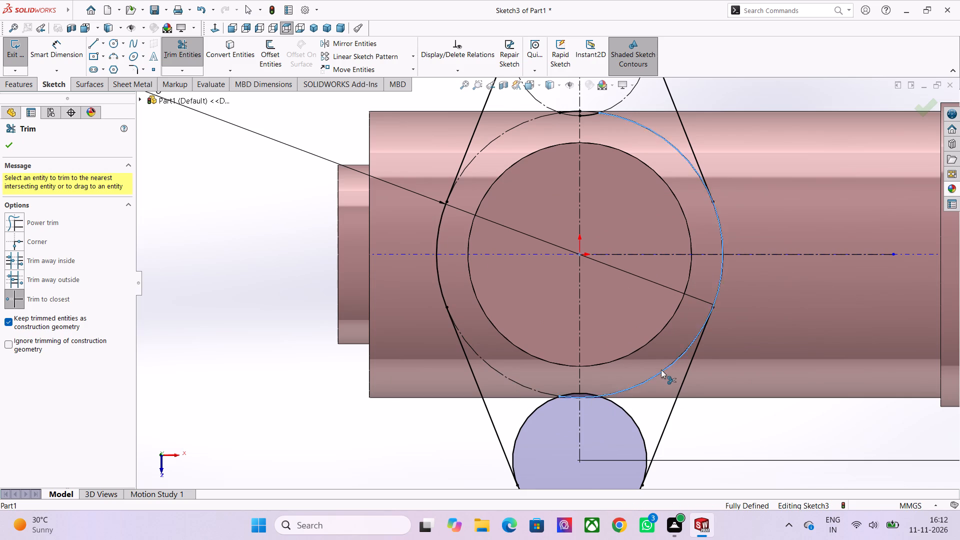
scroll(575, 399, up, 3)
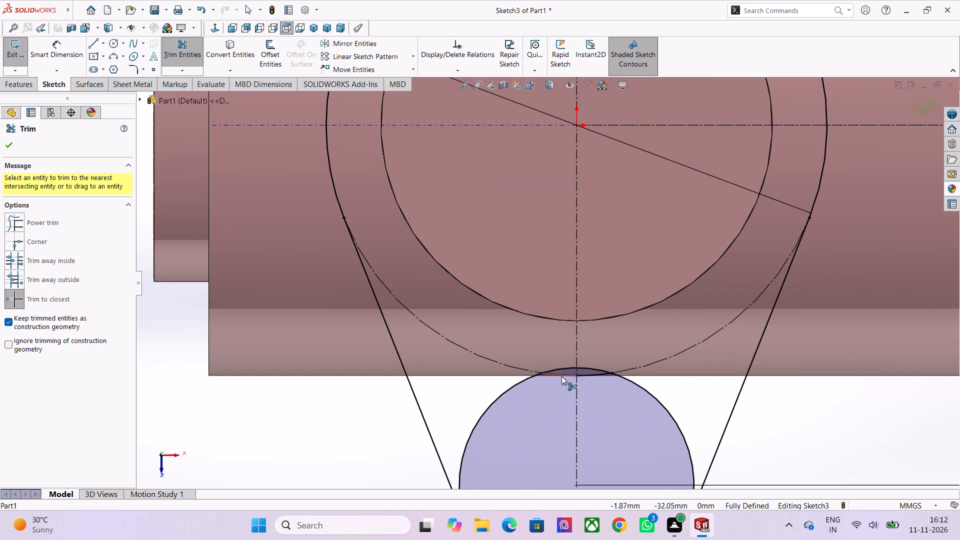
click(558, 374)
click(597, 372)
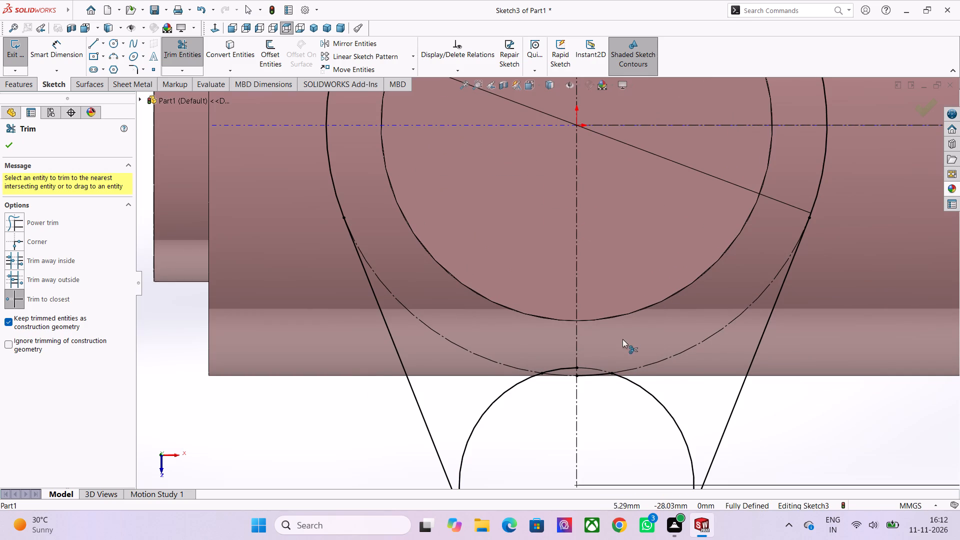
scroll(606, 379, up, 8)
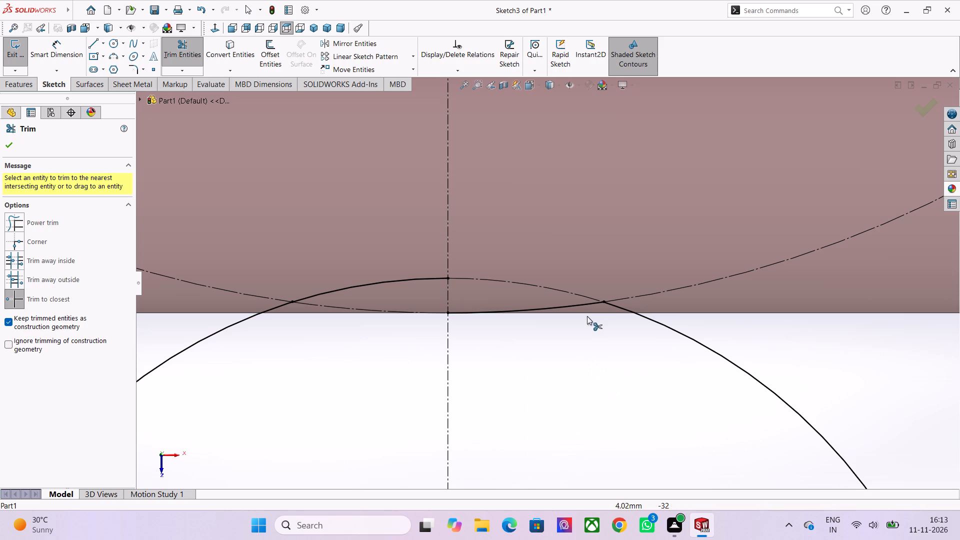
click(570, 307)
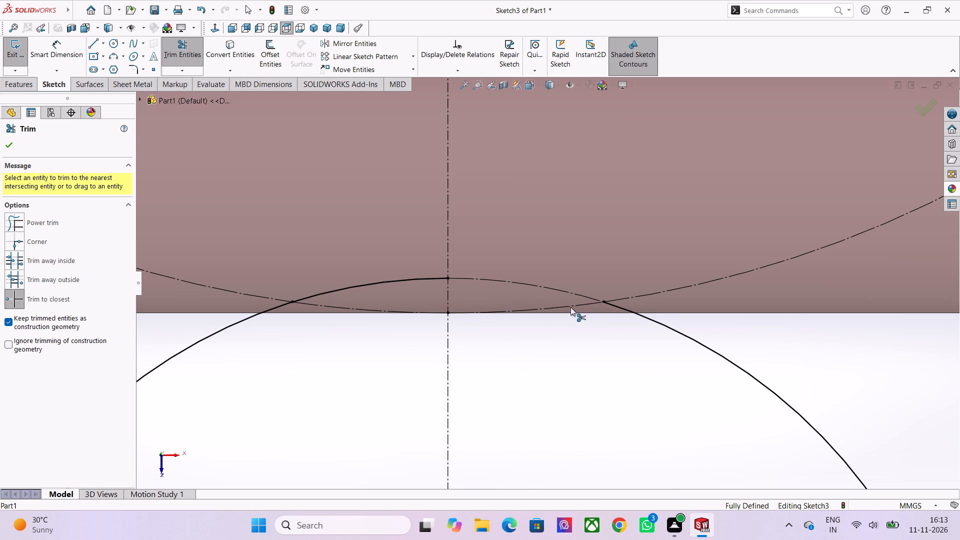
Trim the 64 mm circle's upper-right arc and the remaining inner arcs of both 30 mm circles, and exit the sketch.
scroll(570, 307, down, 4)
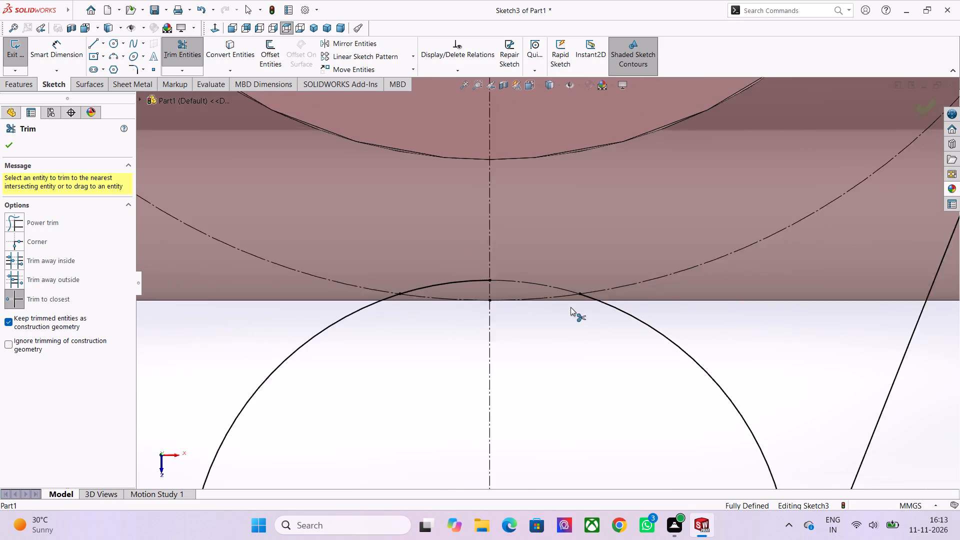
scroll(570, 307, down, 8)
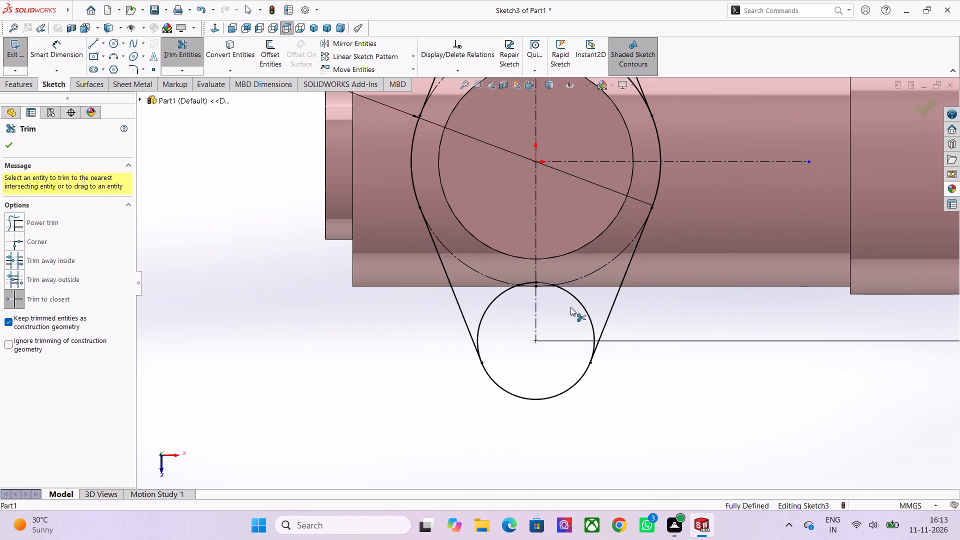
scroll(612, 229, down, 2)
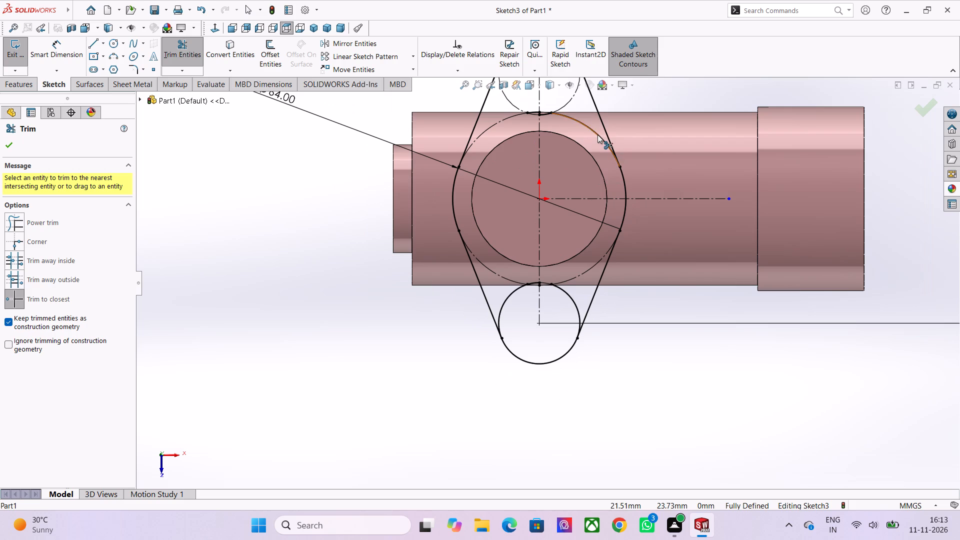
click(593, 129)
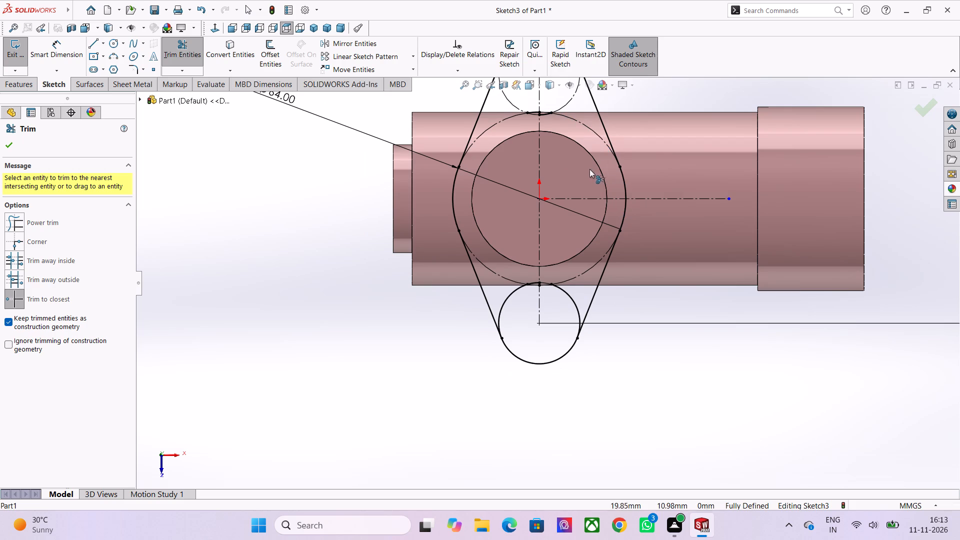
click(547, 113)
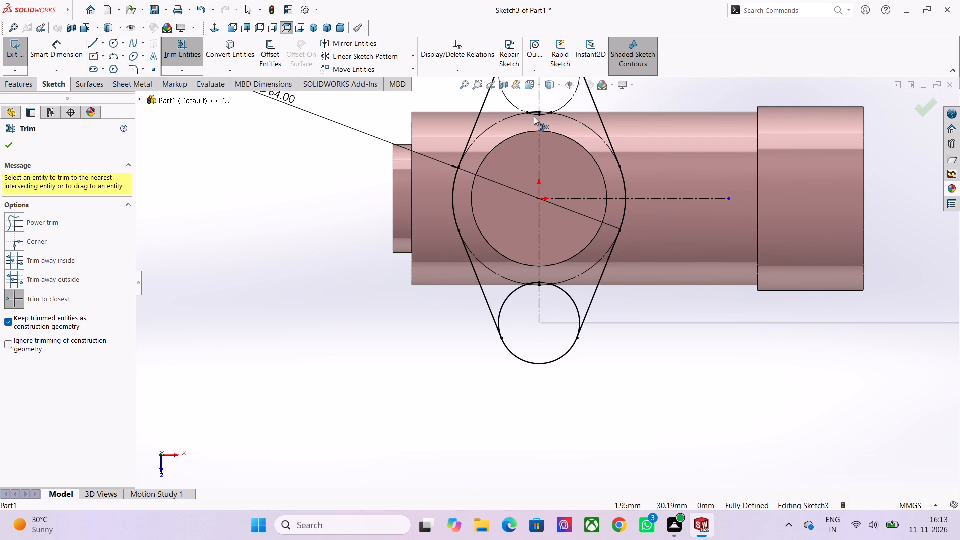
click(534, 116)
scroll(535, 115, down, 1)
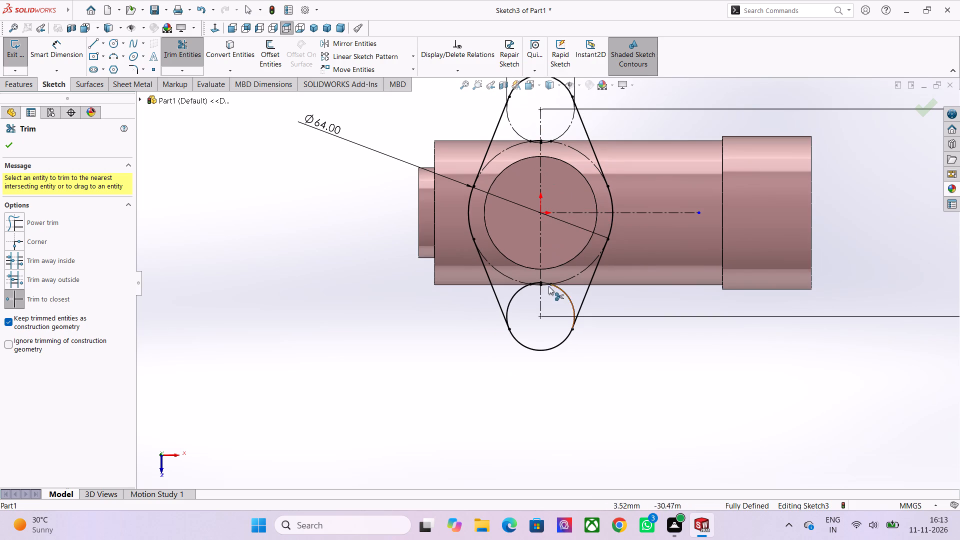
click(565, 293)
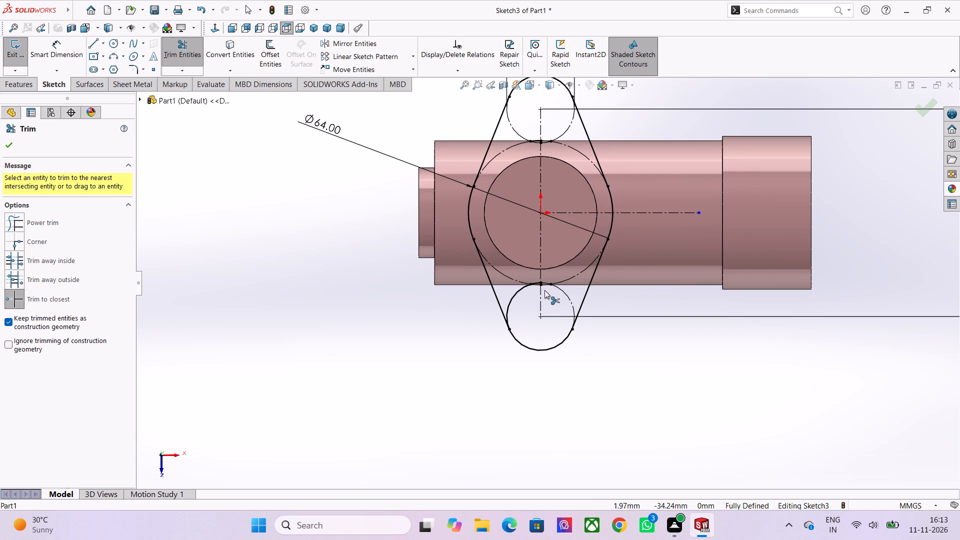
click(512, 296)
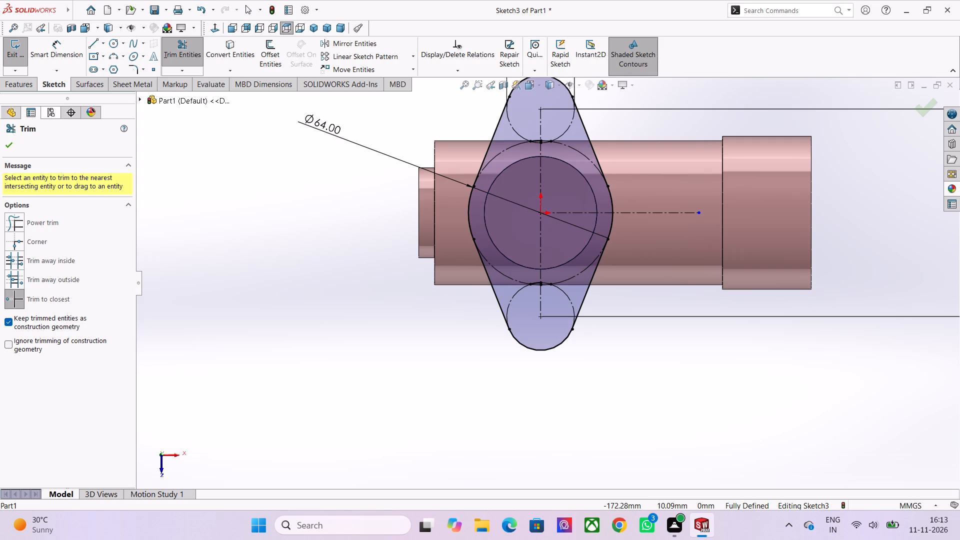
click(6, 149)
click(16, 56)
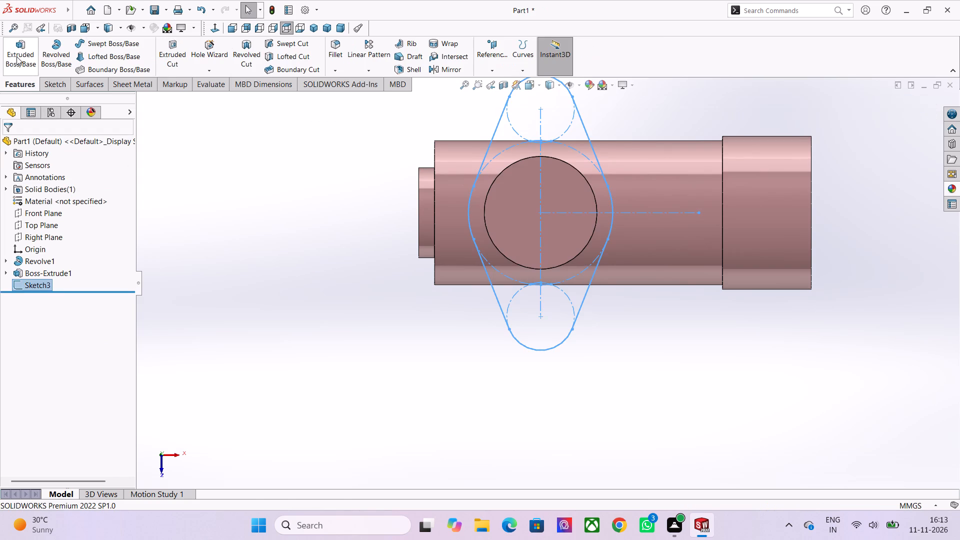
Extrude the flange profile region around the boss to a blind depth of 16 mm, reversed toward the cylinder, with merged result.
click(16, 56)
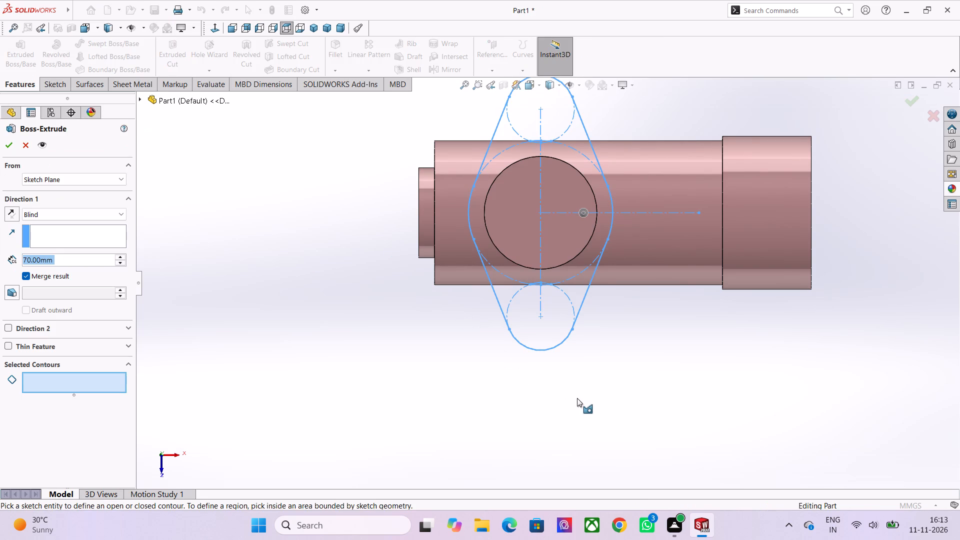
middle_drag(577, 398, 556, 295)
scroll(580, 333, up, 1)
scroll(556, 300, down, 2)
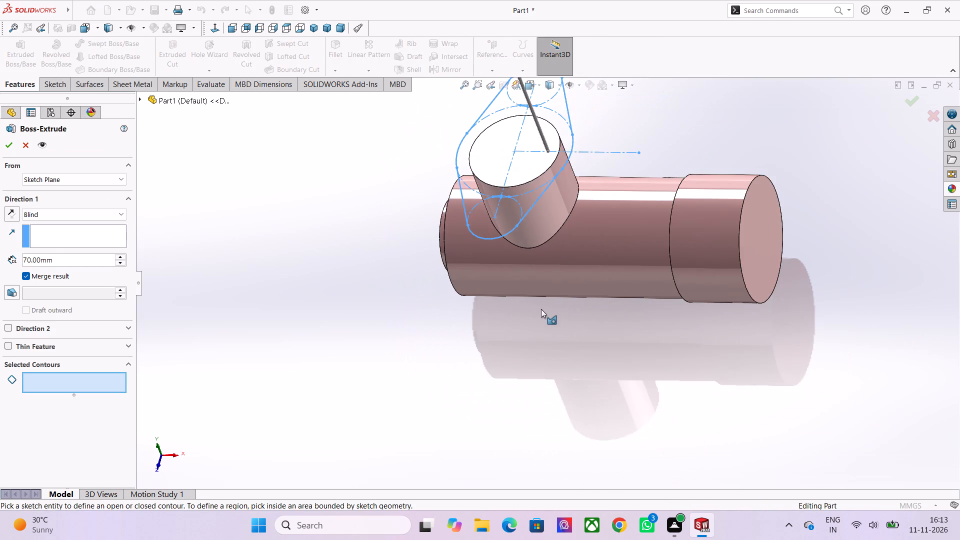
scroll(541, 309, down, 1)
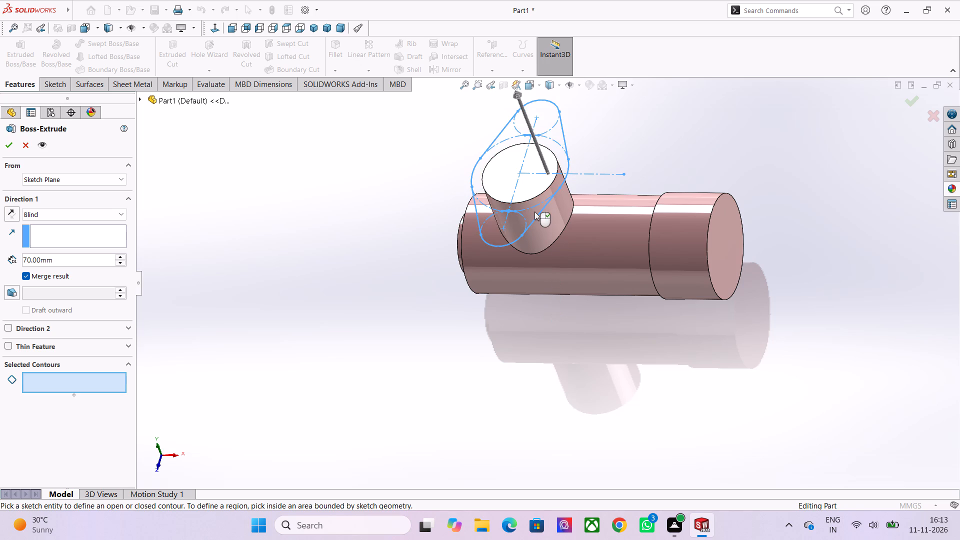
click(534, 211)
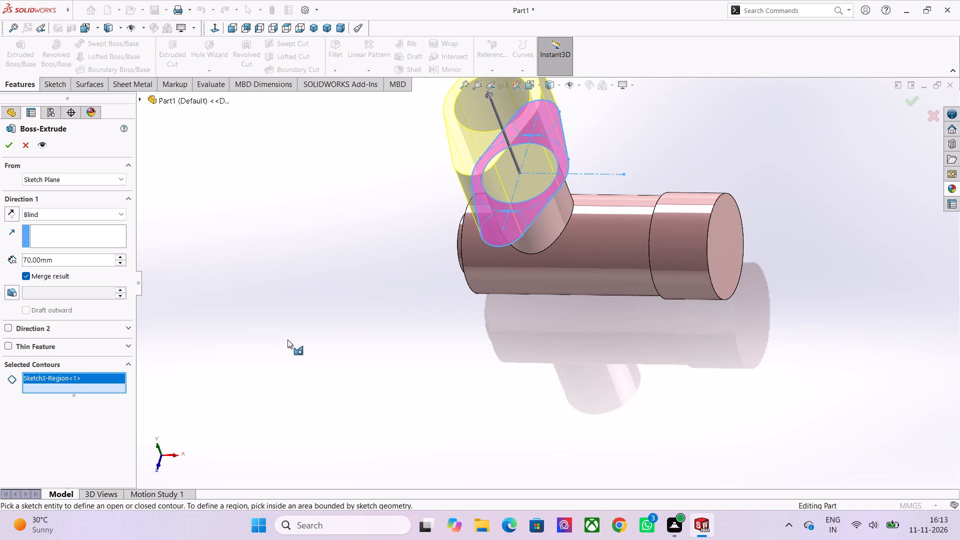
double_click(76, 262)
text(16)
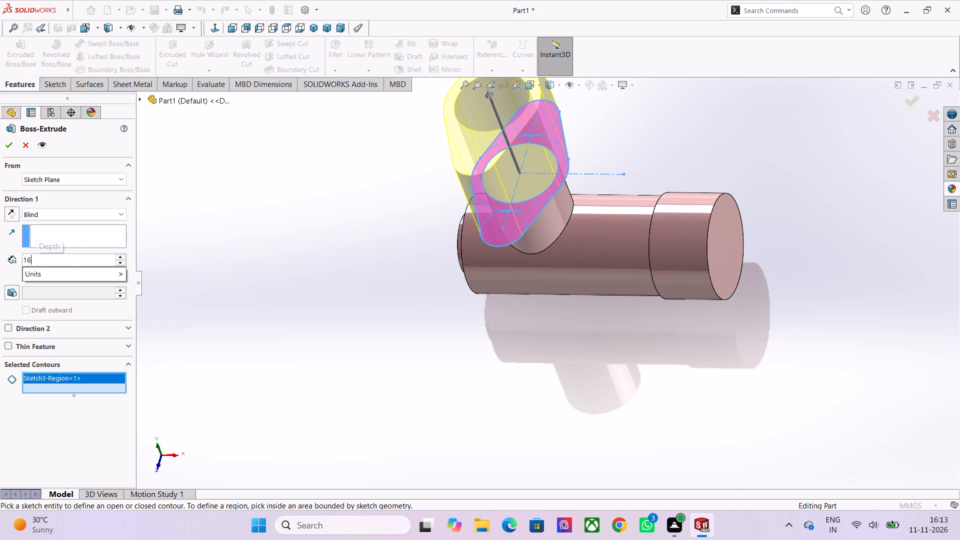
key(Return)
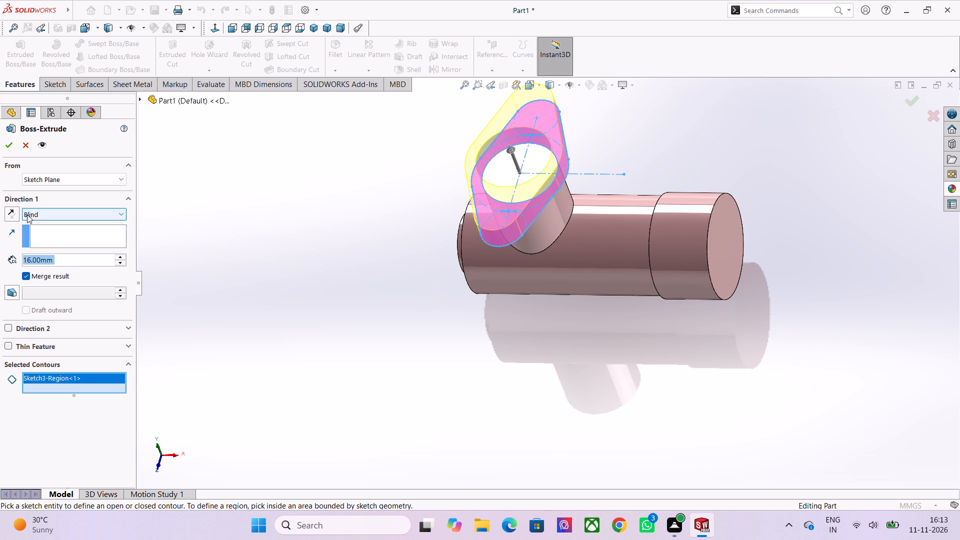
click(14, 210)
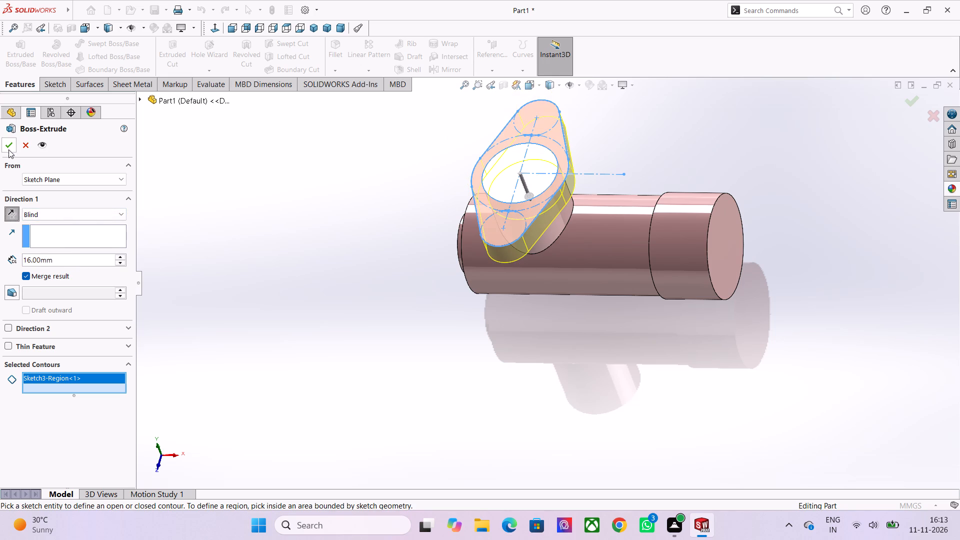
click(8, 143)
click(469, 337)
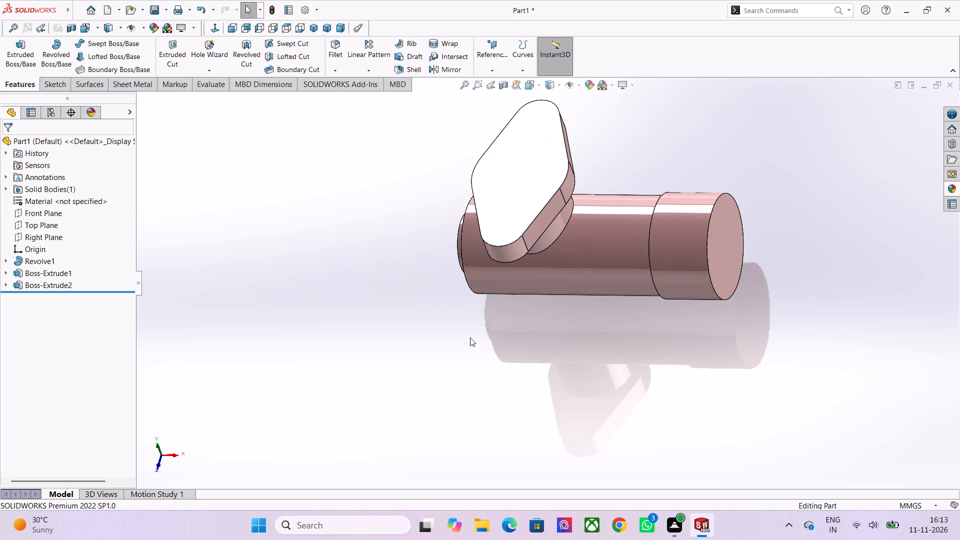
Examine the extruded flange from several angles, switching the model's reflections off and back on.
middle_drag(483, 332, 572, 323)
scroll(583, 322, down, 2)
middle_drag(612, 345, 505, 280)
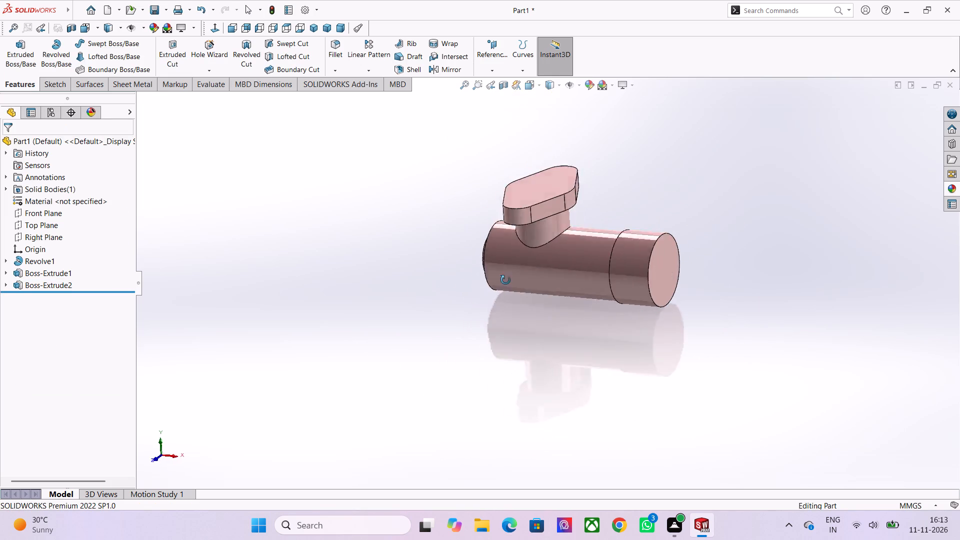
middle_drag(505, 280, 552, 428)
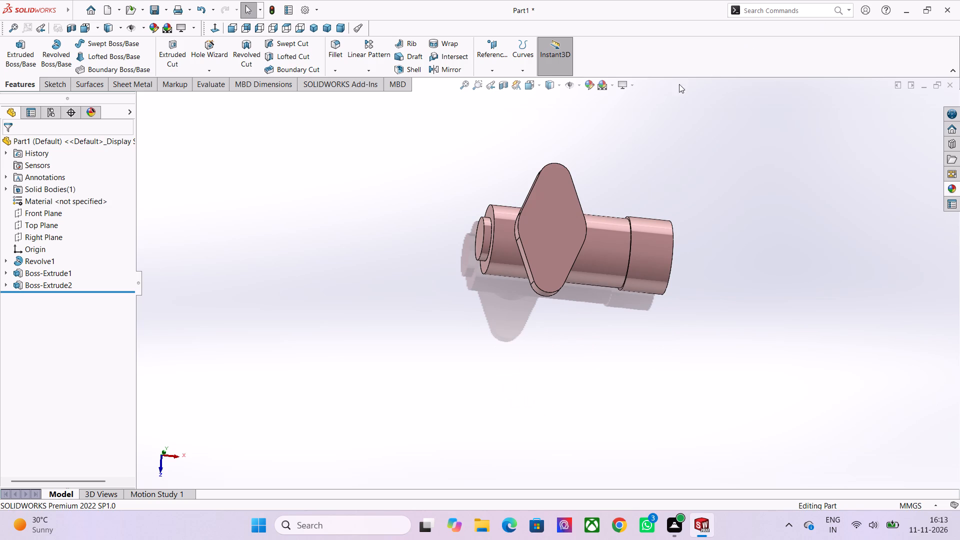
click(634, 89)
click(637, 99)
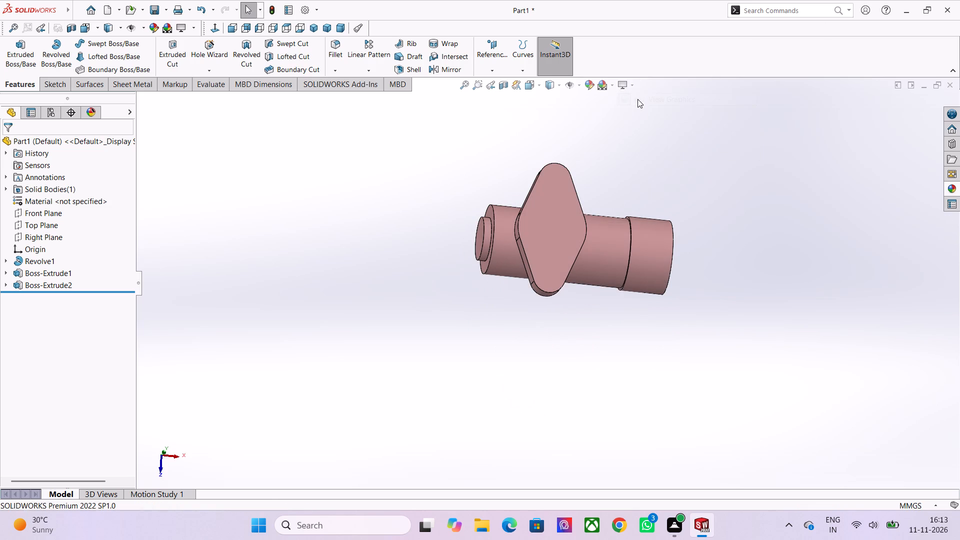
click(632, 81)
click(643, 103)
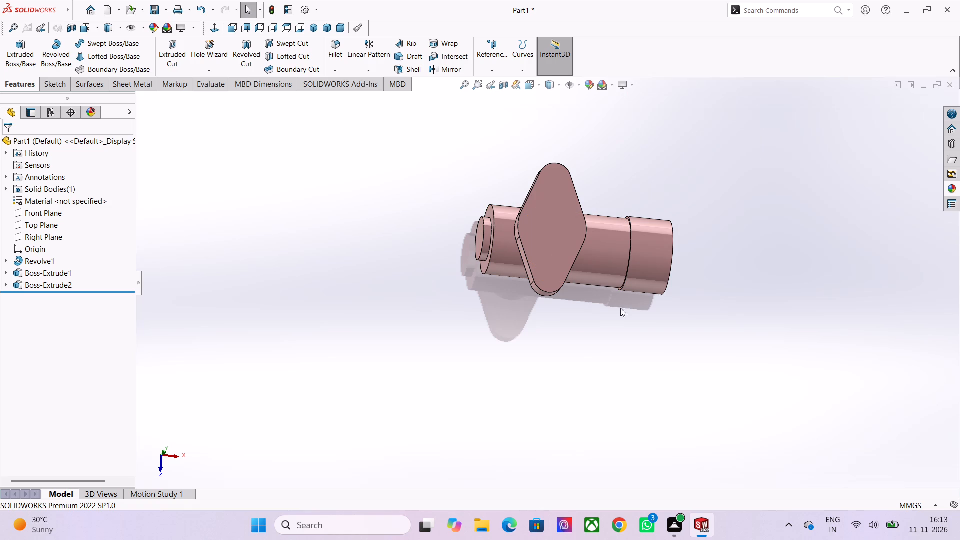
middle_drag(626, 278, 663, 247)
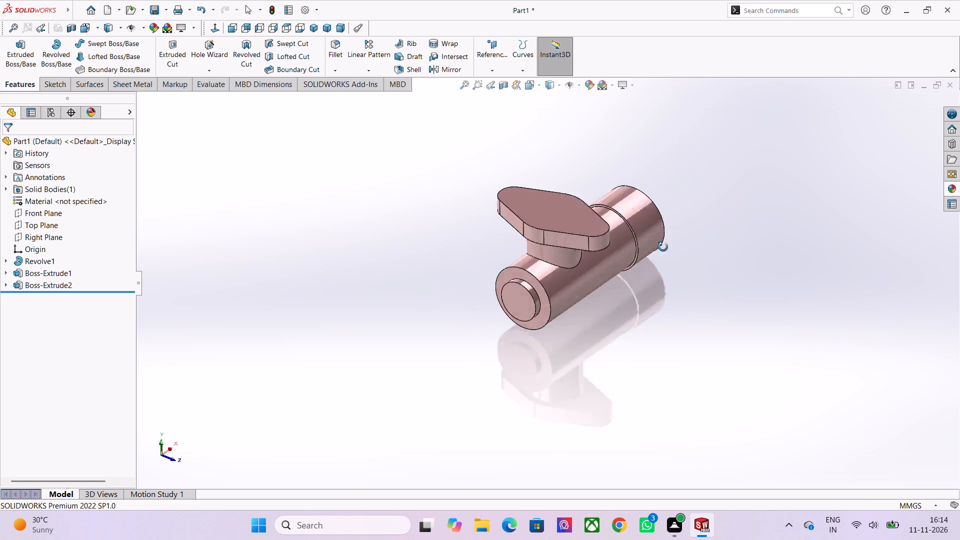
Change the whole part's appearance to the deeper salmon-pink swatch in the standard colour palette.
middle_drag(663, 247, 594, 281)
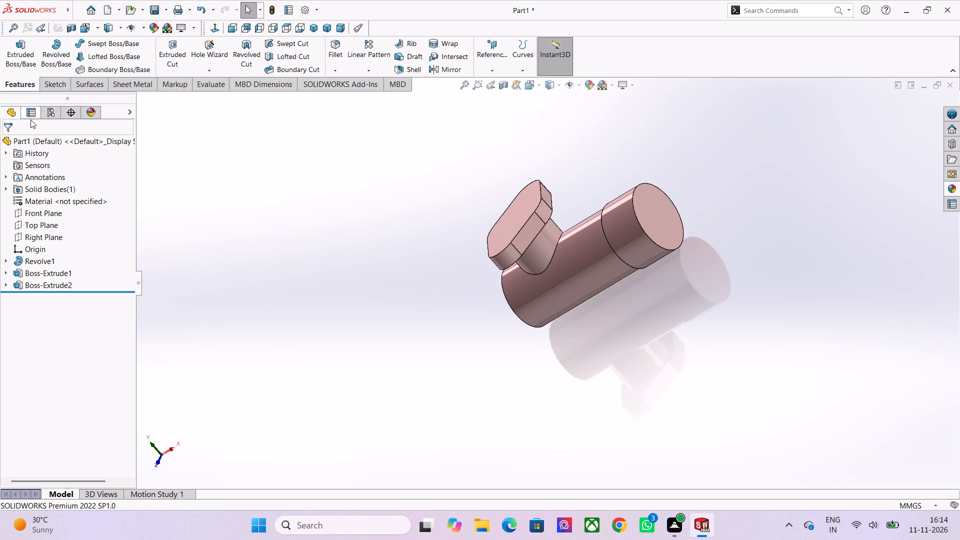
click(90, 143)
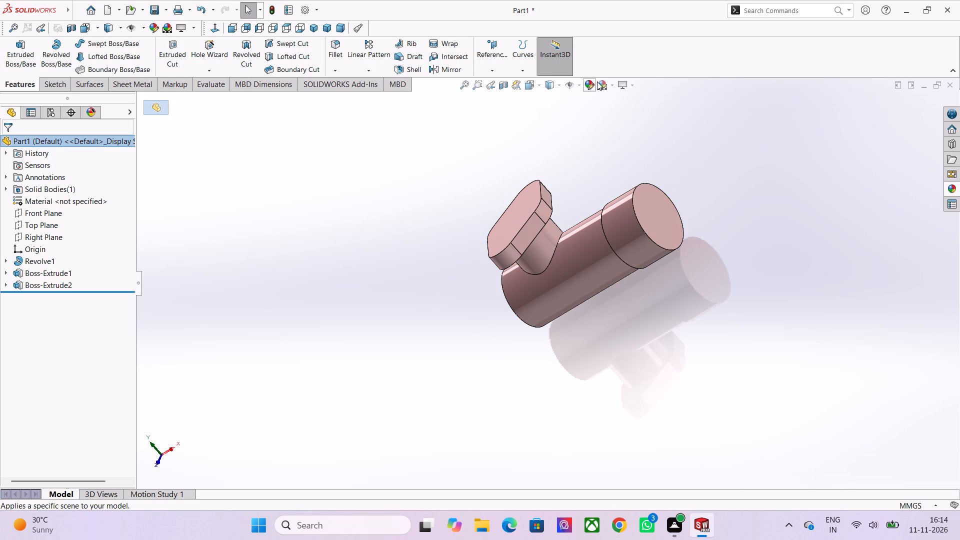
click(590, 83)
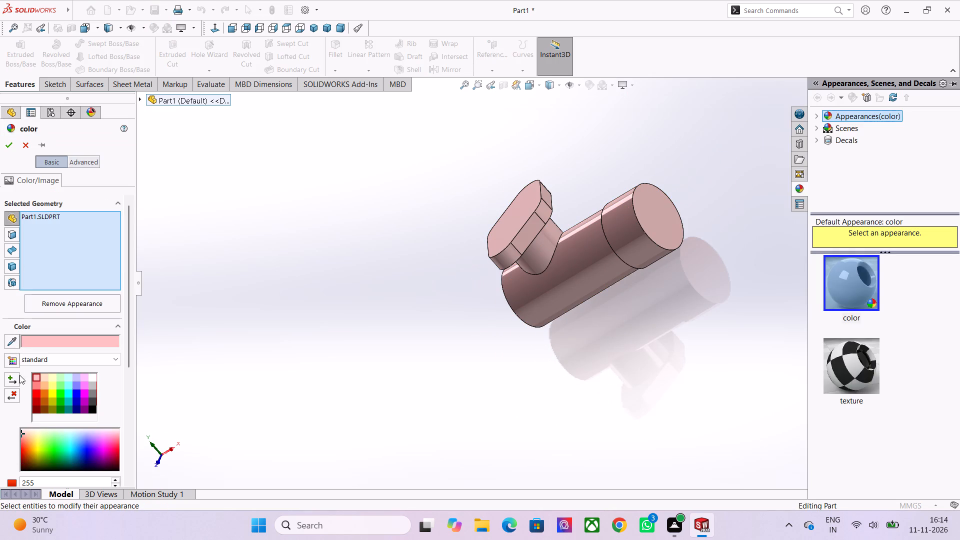
click(35, 382)
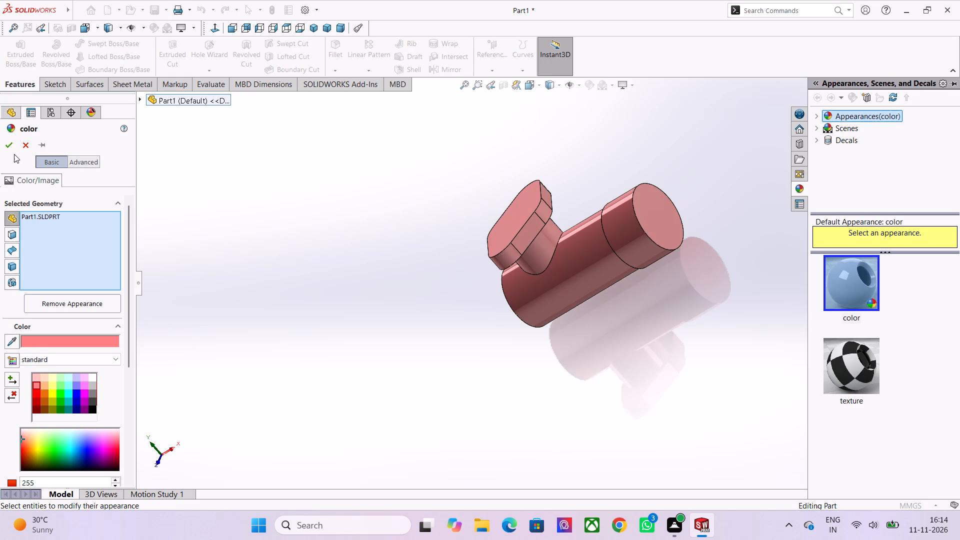
click(9, 146)
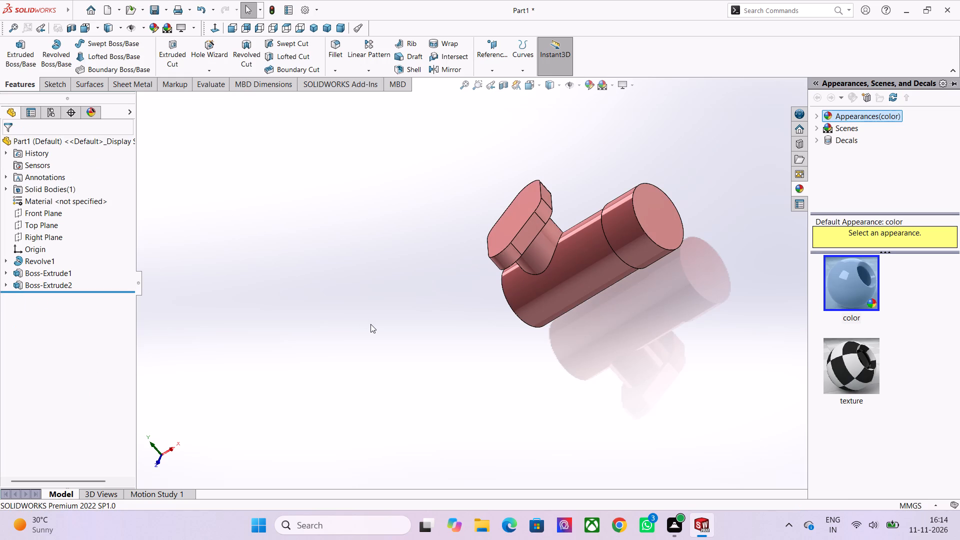
click(370, 324)
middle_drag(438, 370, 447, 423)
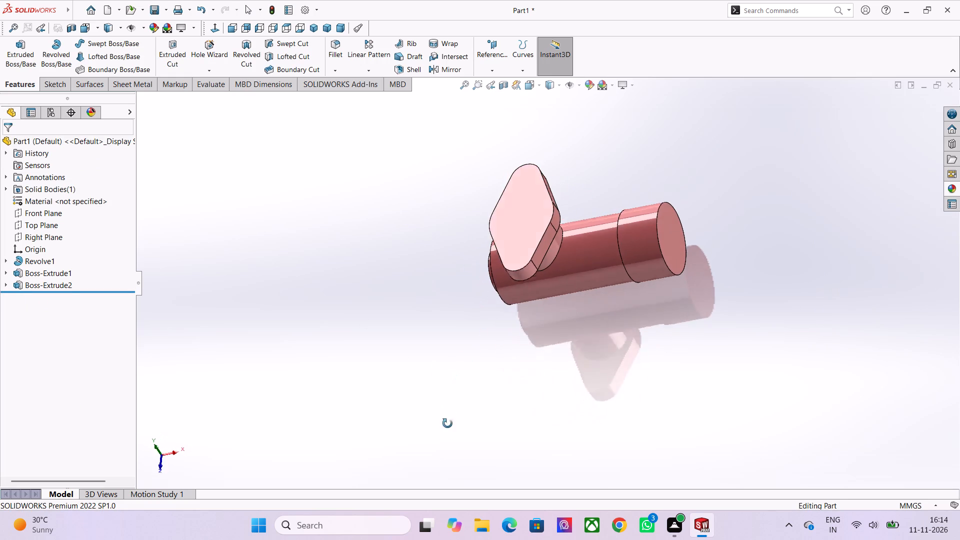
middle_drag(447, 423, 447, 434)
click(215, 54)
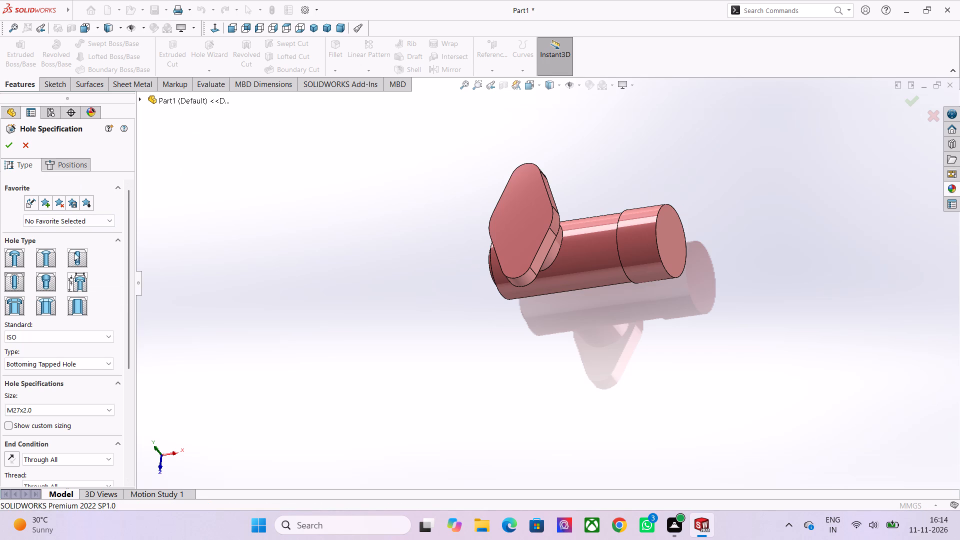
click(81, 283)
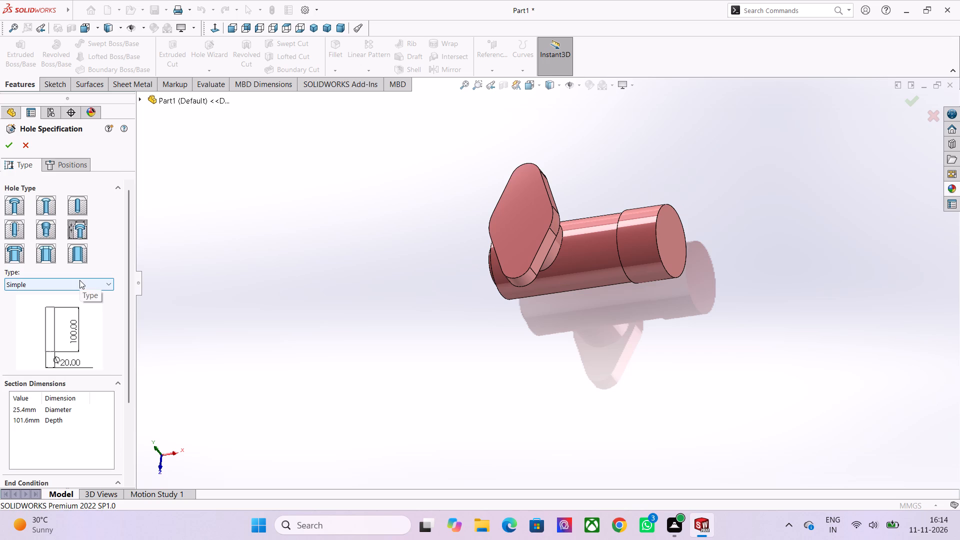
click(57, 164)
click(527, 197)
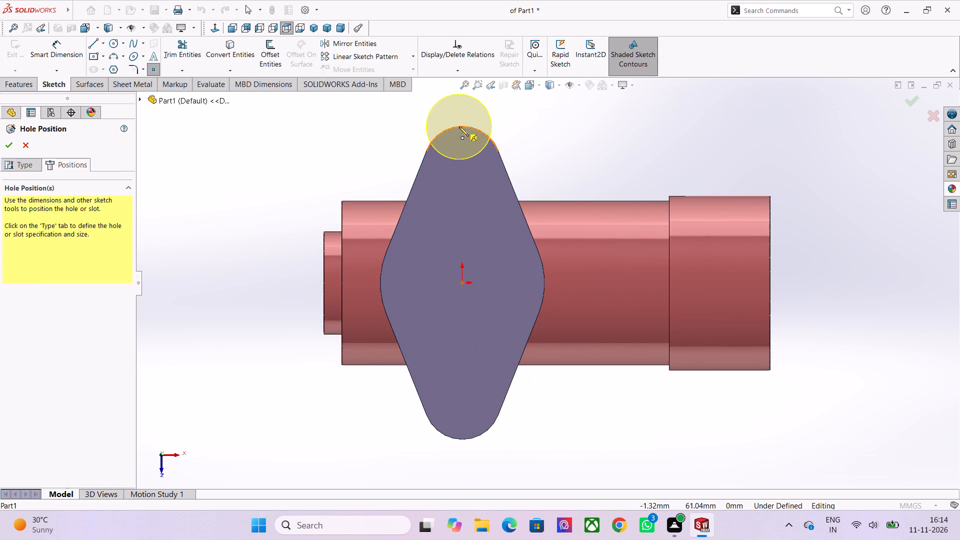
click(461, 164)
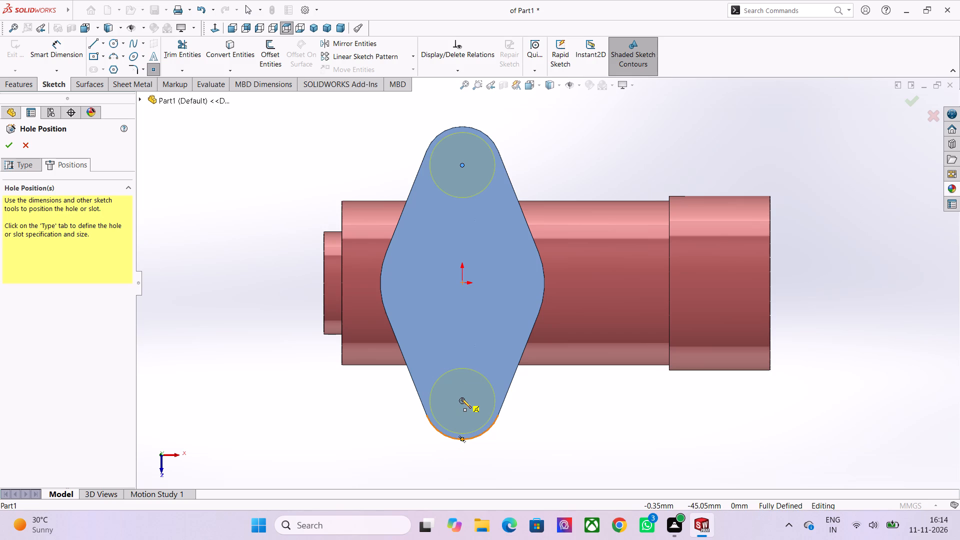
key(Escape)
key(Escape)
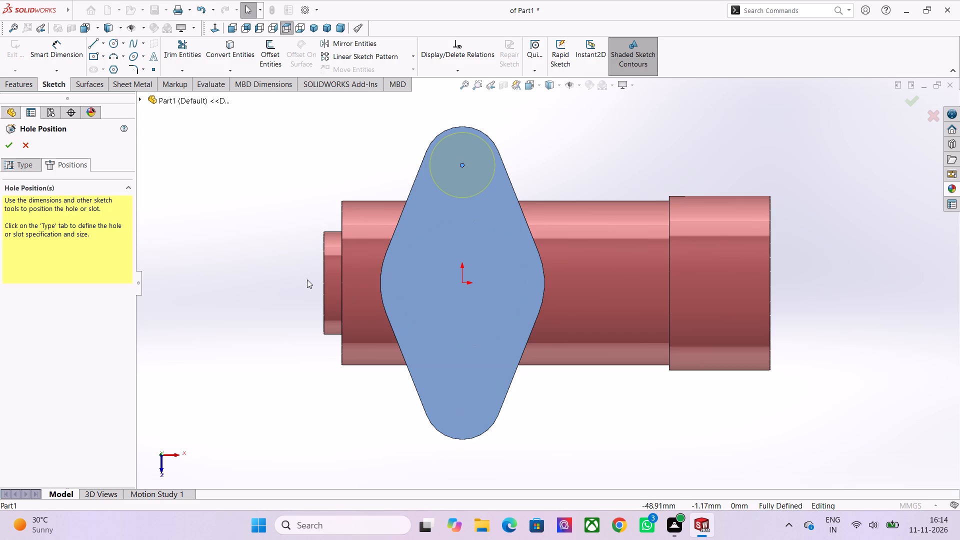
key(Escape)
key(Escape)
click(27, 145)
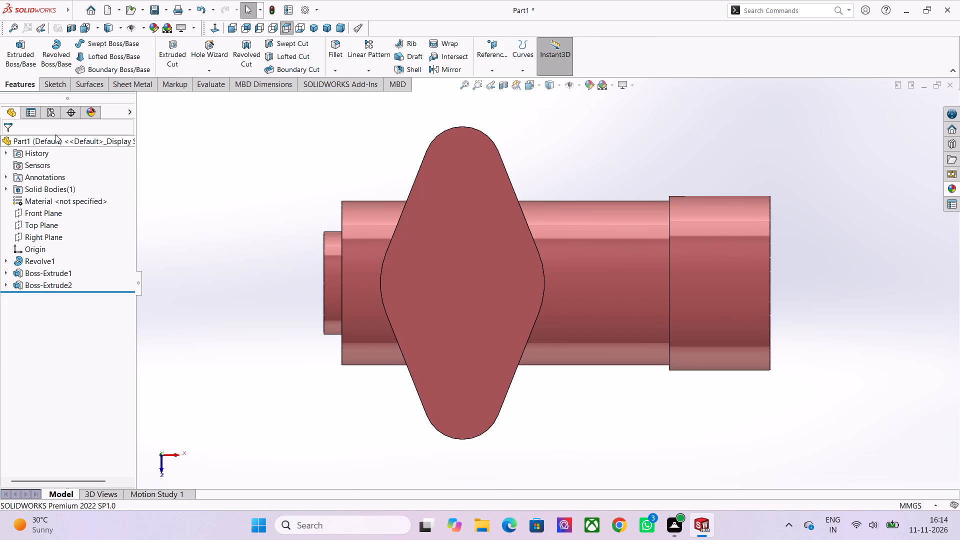
Cut two simple legacy holes of 15 mm diameter in the flange face, each concentric with one rounded end.
click(205, 55)
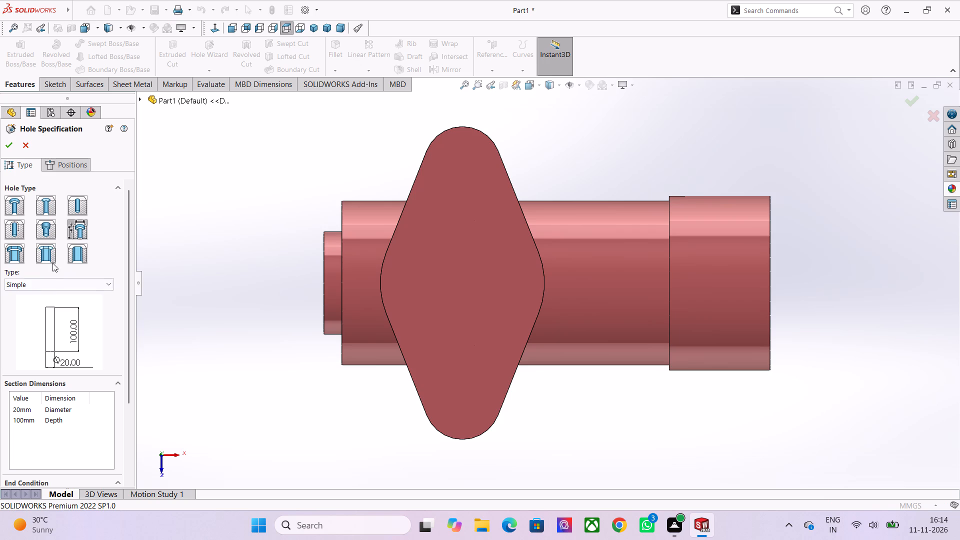
click(81, 226)
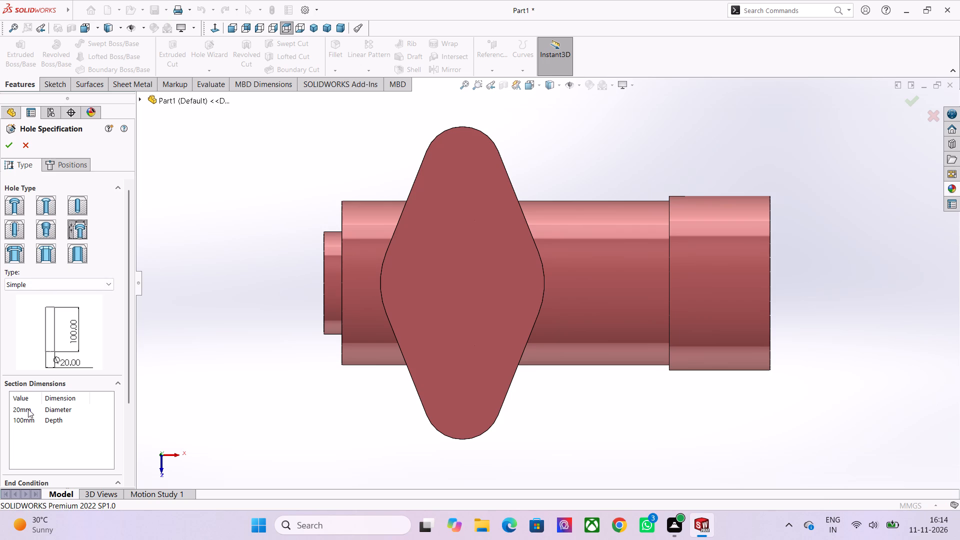
double_click(28, 409)
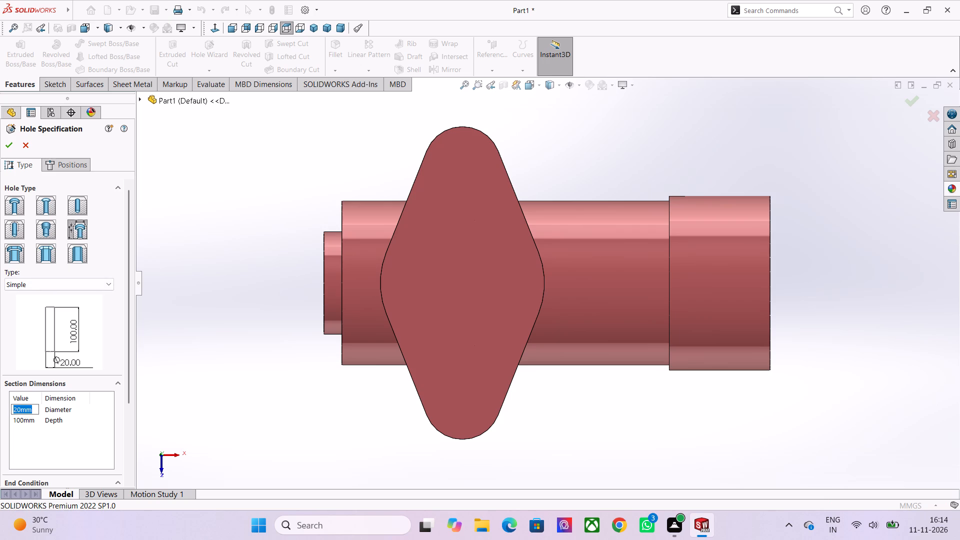
text(15)
double_click(25, 418)
click(569, 260)
click(78, 164)
click(438, 204)
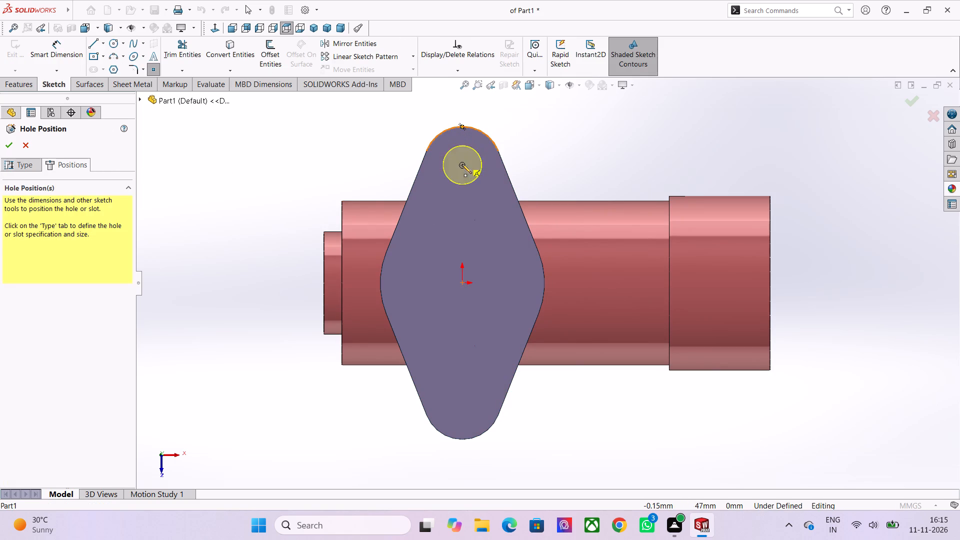
click(462, 165)
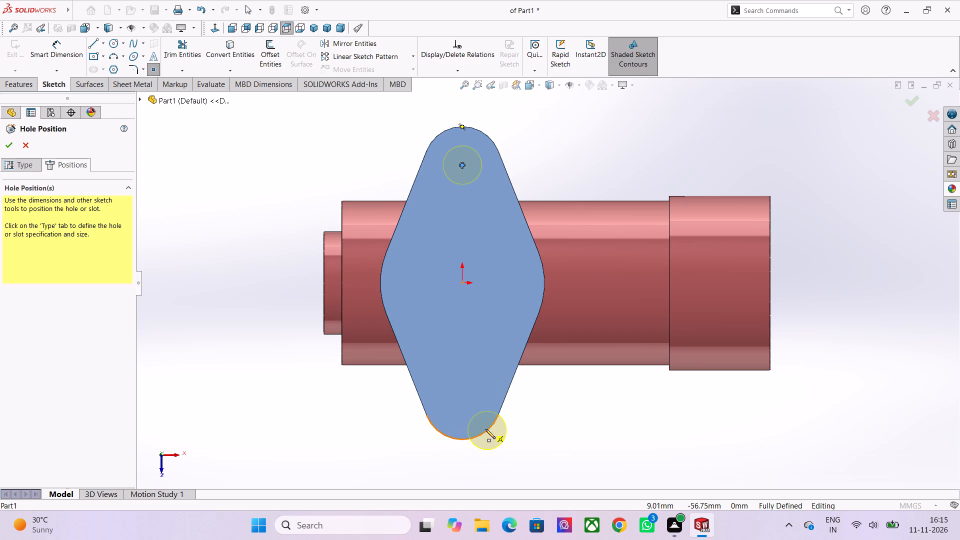
scroll(484, 429, up, 3)
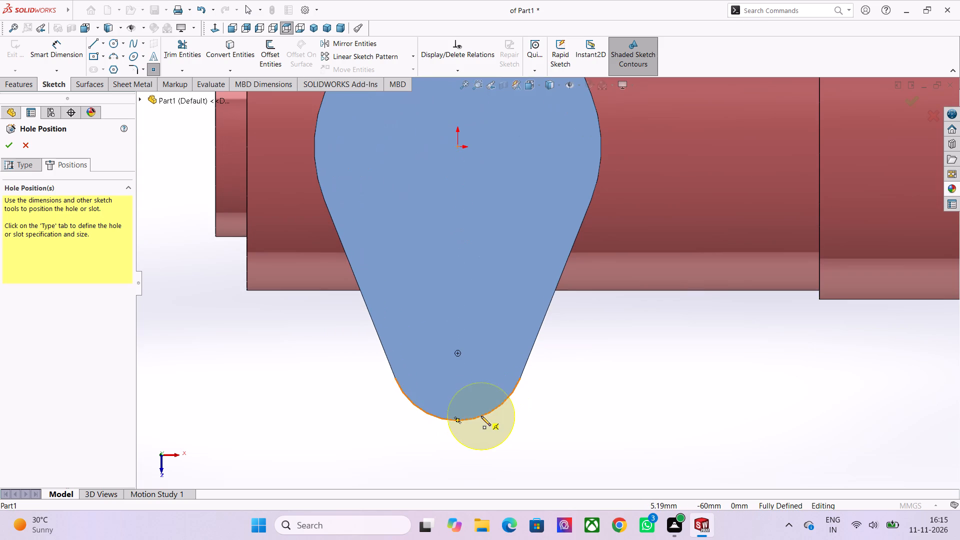
click(456, 352)
scroll(456, 352, down, 2)
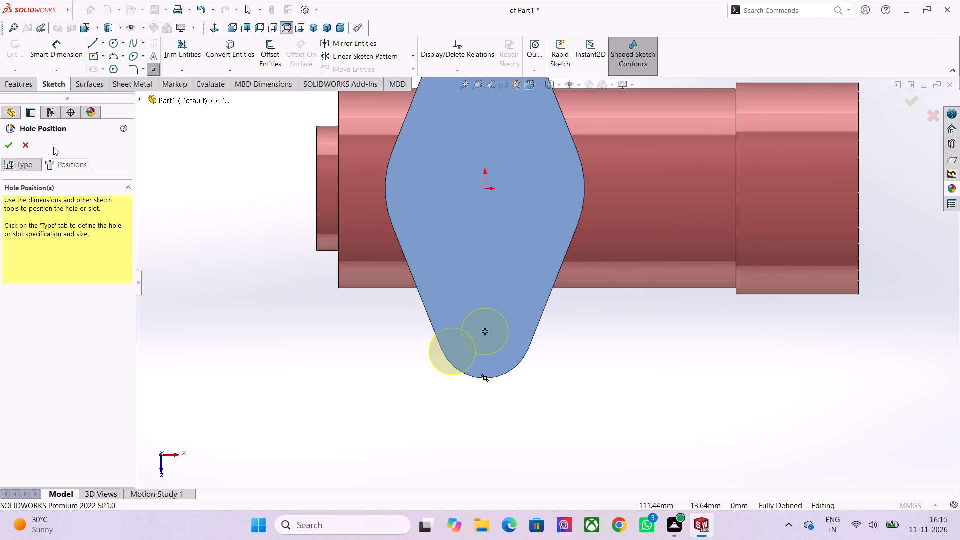
click(4, 150)
Examine the two flange holes and the part from several angles.
scroll(429, 452, down, 1)
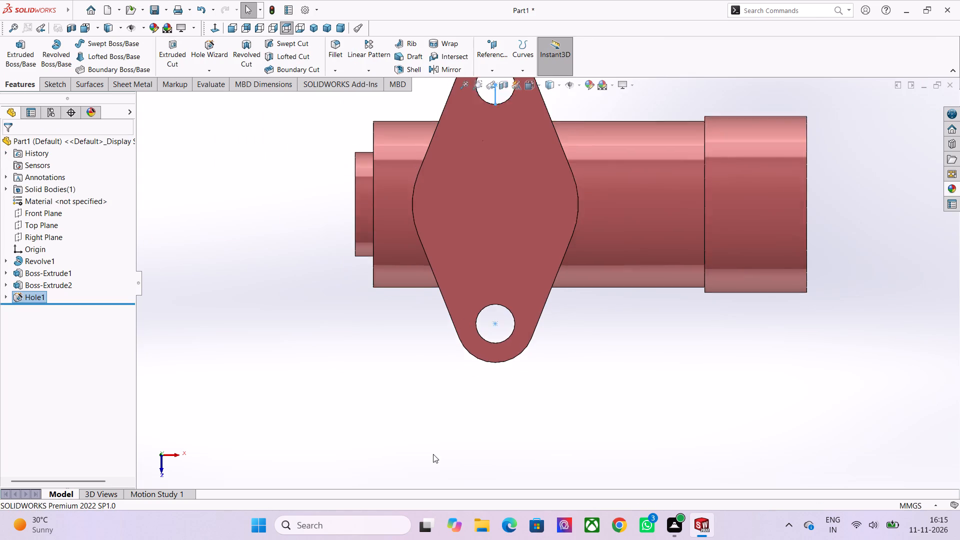
scroll(433, 454, down, 1)
middle_drag(471, 426, 440, 272)
scroll(471, 426, up, 1)
scroll(440, 272, down, 4)
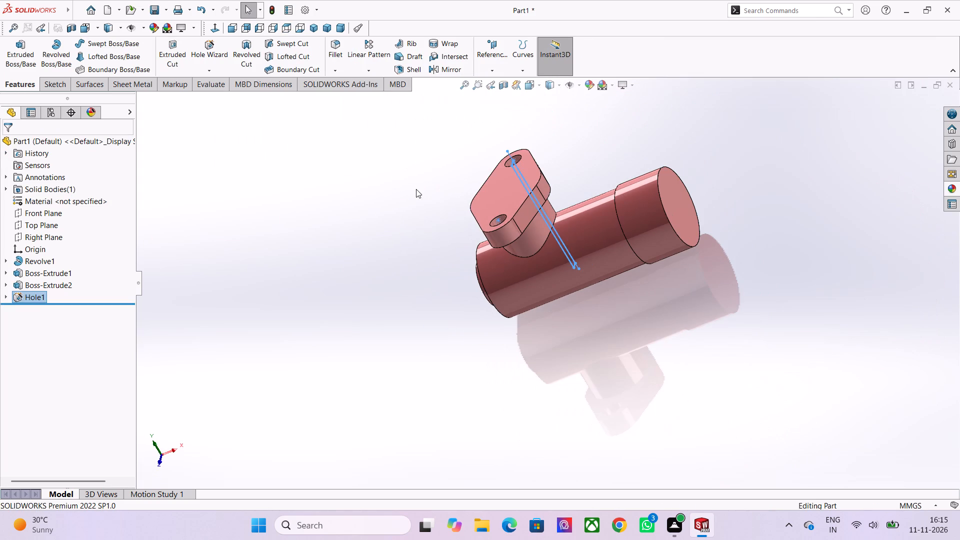
click(417, 188)
middle_drag(482, 218, 580, 260)
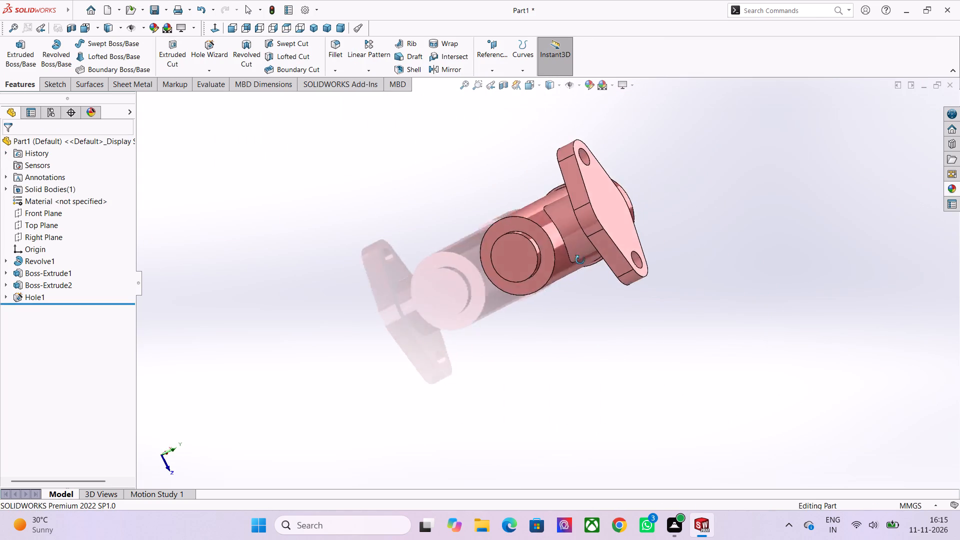
middle_drag(580, 260, 494, 299)
Specify a straight tapped hole using the ISO standard, bottoming tapped hole type and size M27x2.0.
click(209, 56)
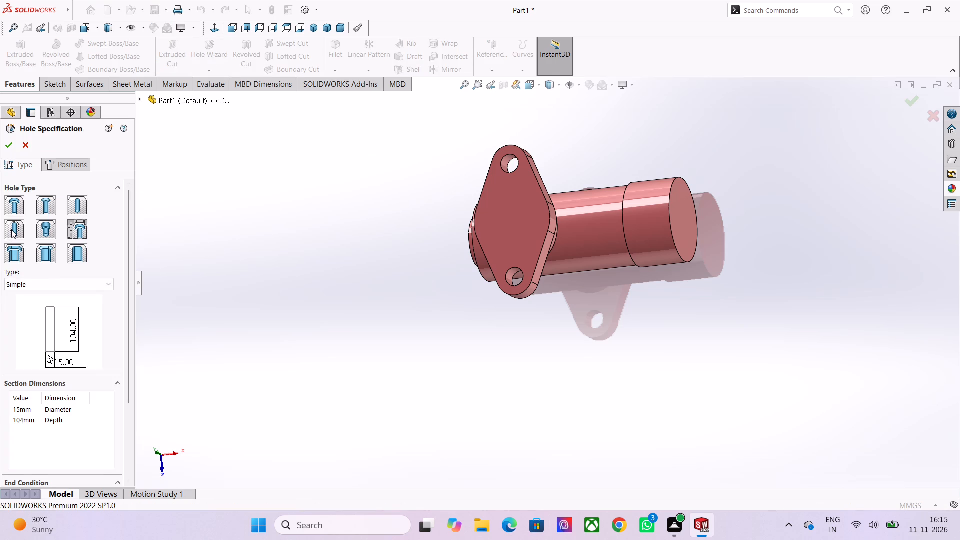
click(11, 229)
click(73, 333)
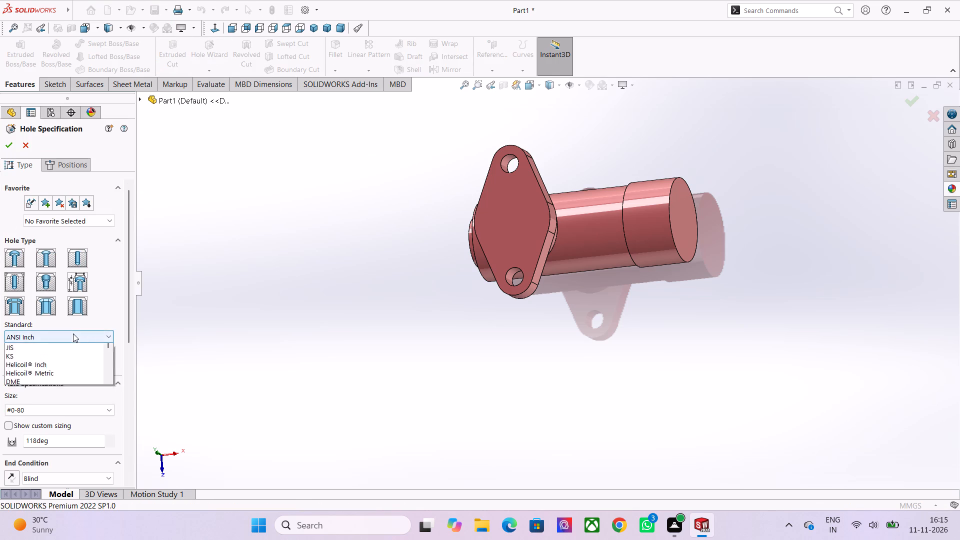
click(58, 404)
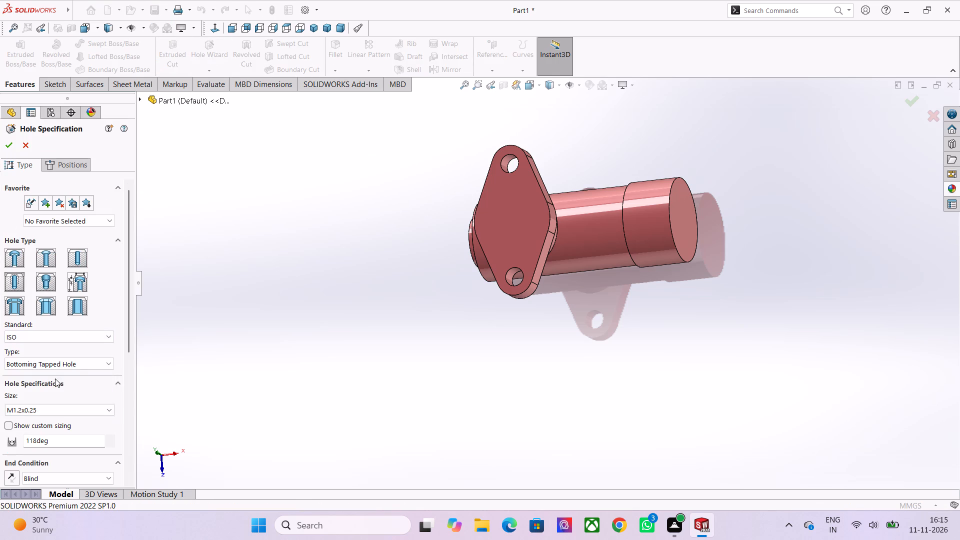
click(60, 405)
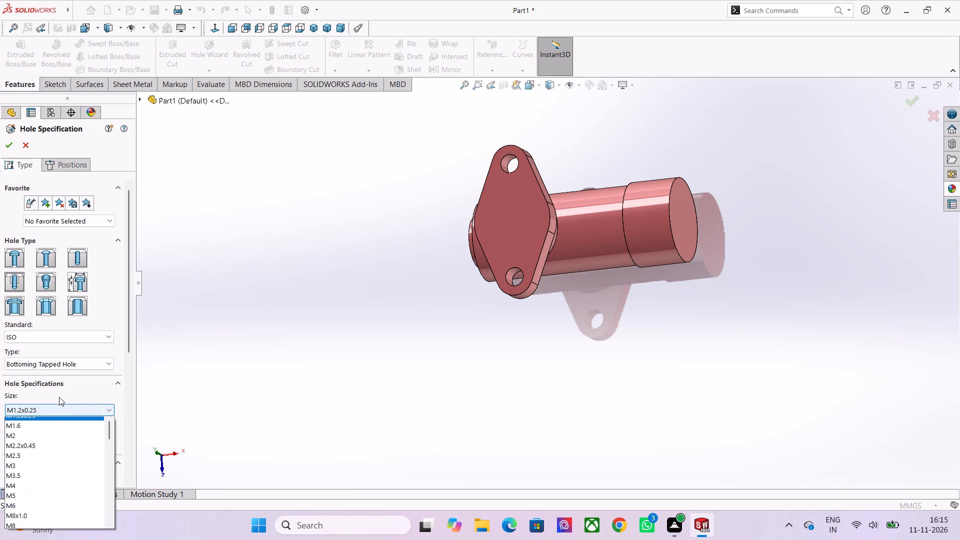
scroll(55, 408, down, 9)
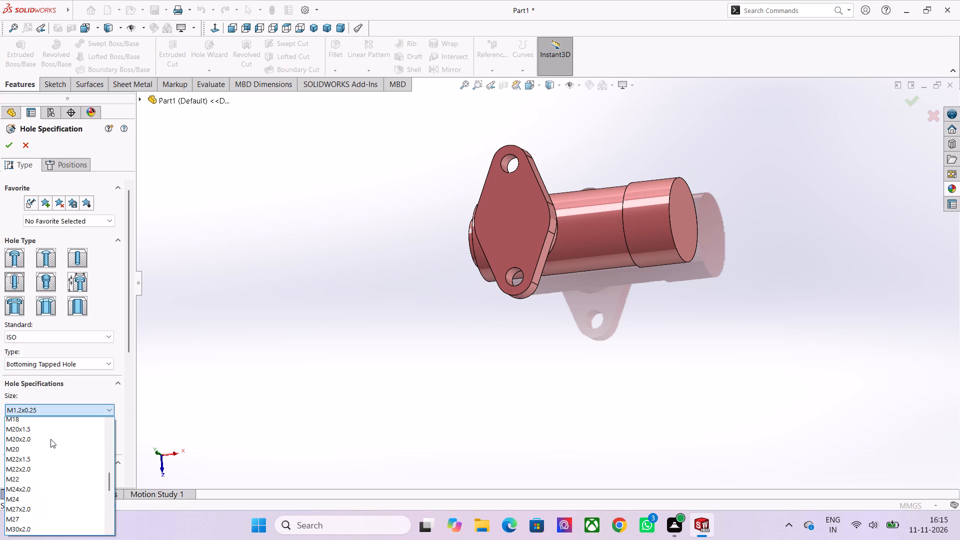
click(33, 478)
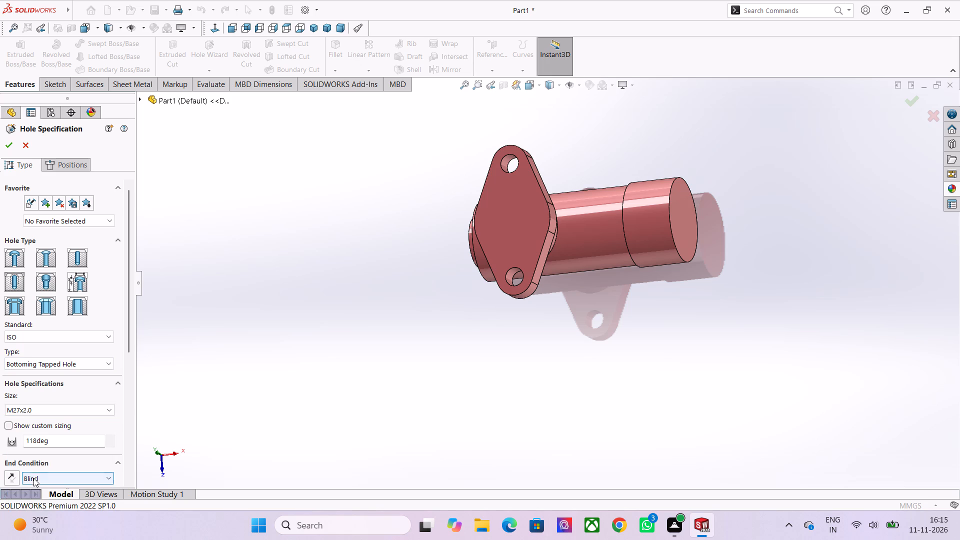
click(11, 425)
click(11, 425)
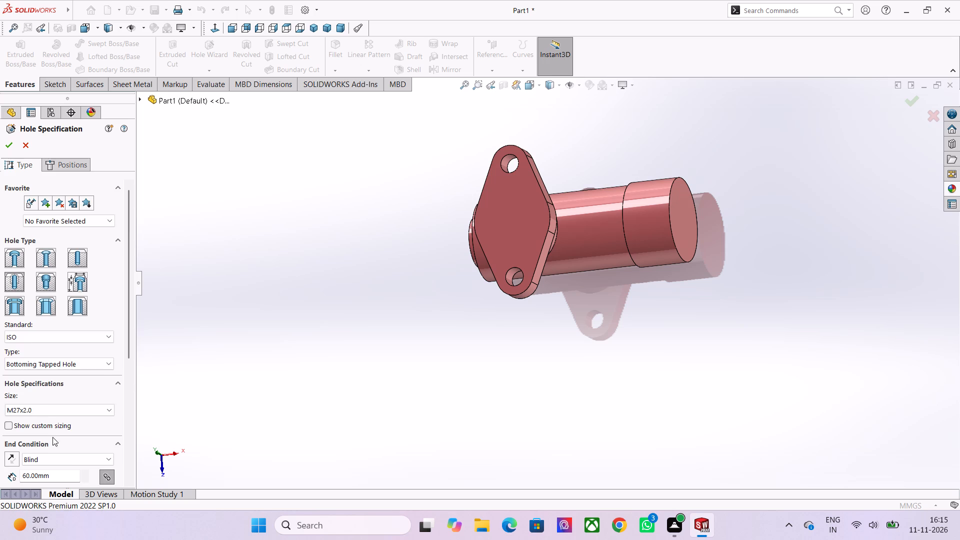
scroll(53, 438, down, 1)
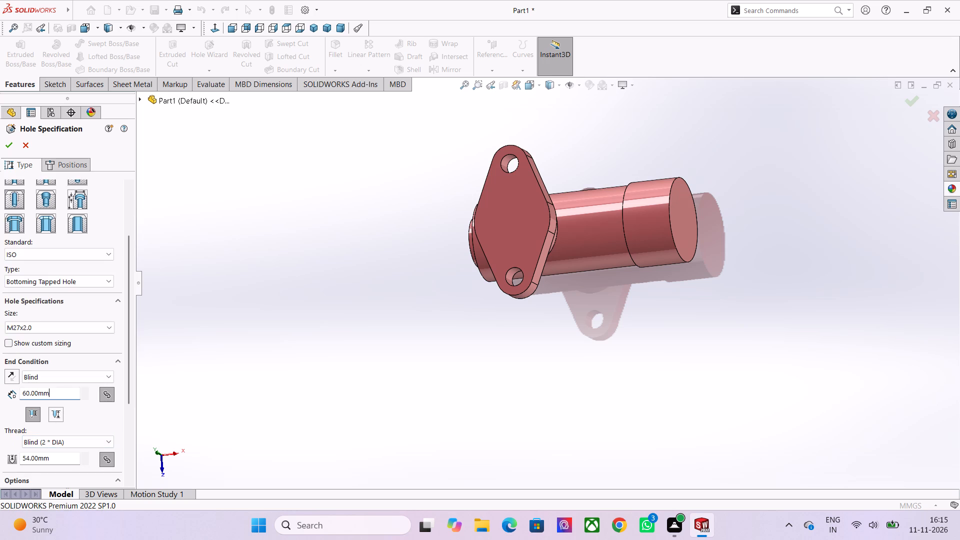
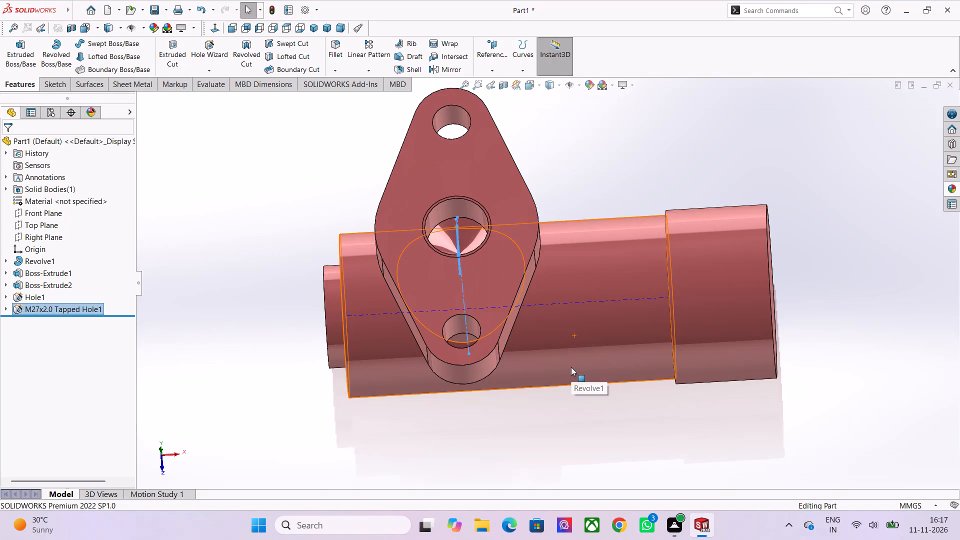
Undo the M27x2.0 tapped hole in the flange.
key(Escape)
key(ctrl+z)
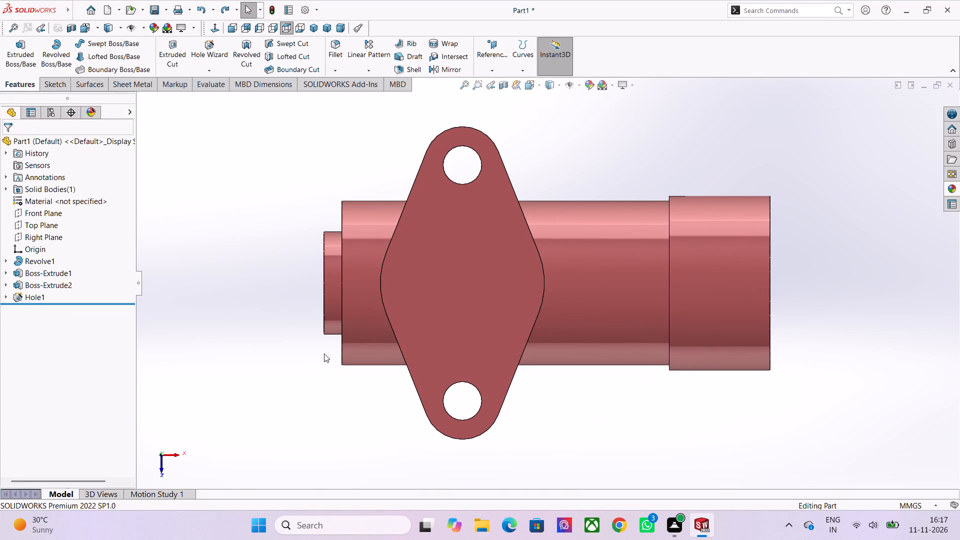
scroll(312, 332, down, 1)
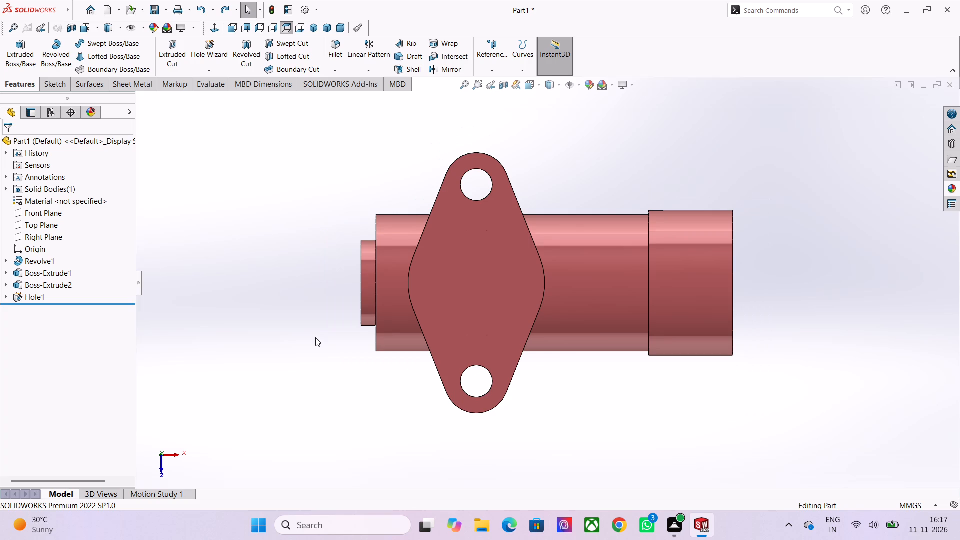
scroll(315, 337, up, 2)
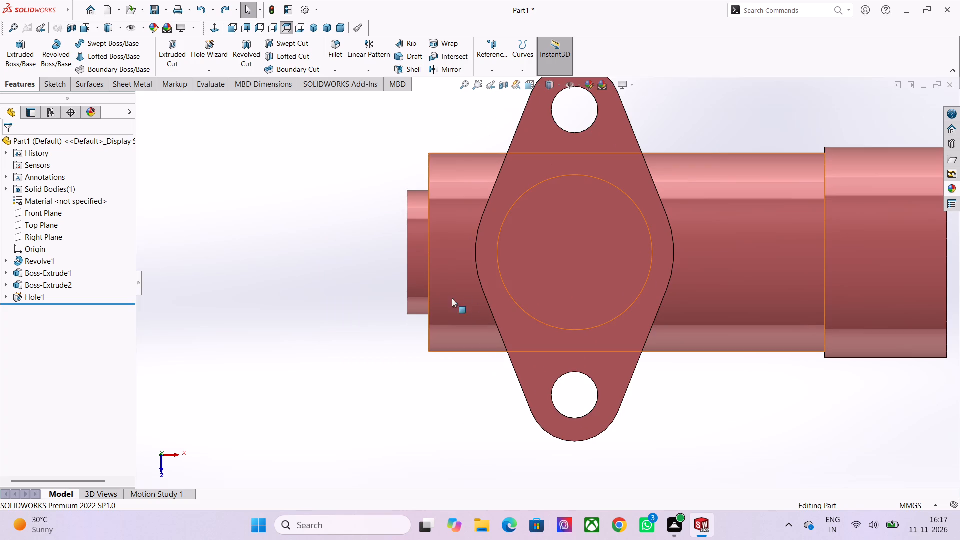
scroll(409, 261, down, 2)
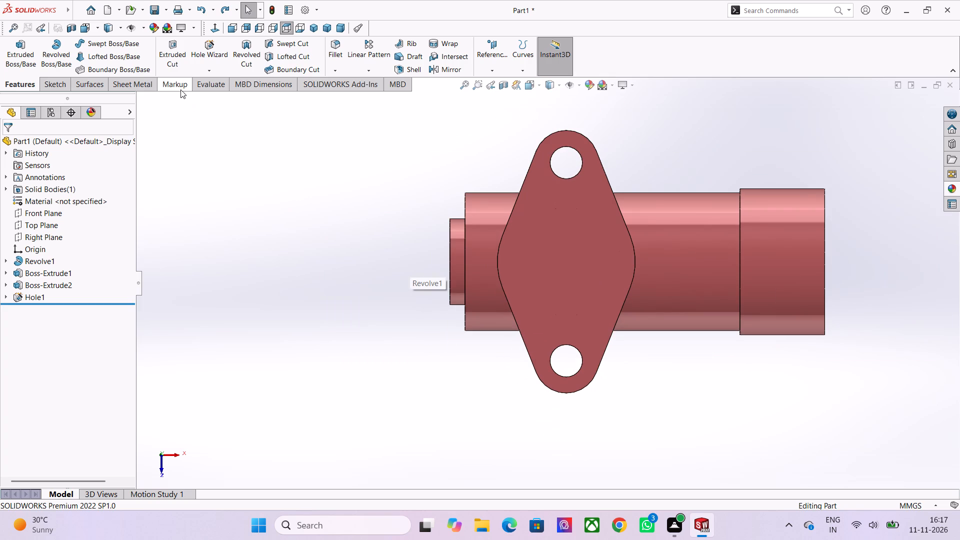
Start saving the part and create a new folder named PUMP BODY inside Documents.
key(ctrl+s)
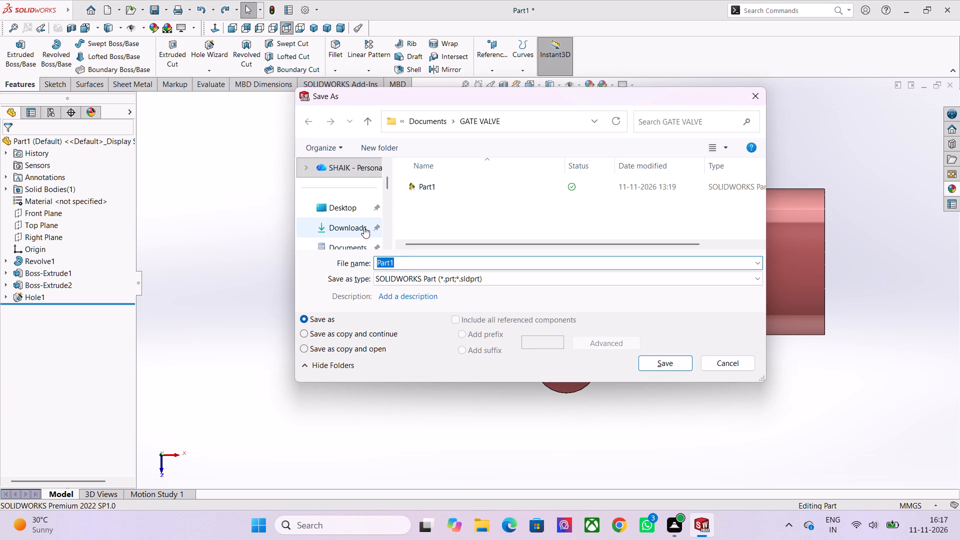
scroll(358, 214, down, 1)
click(353, 185)
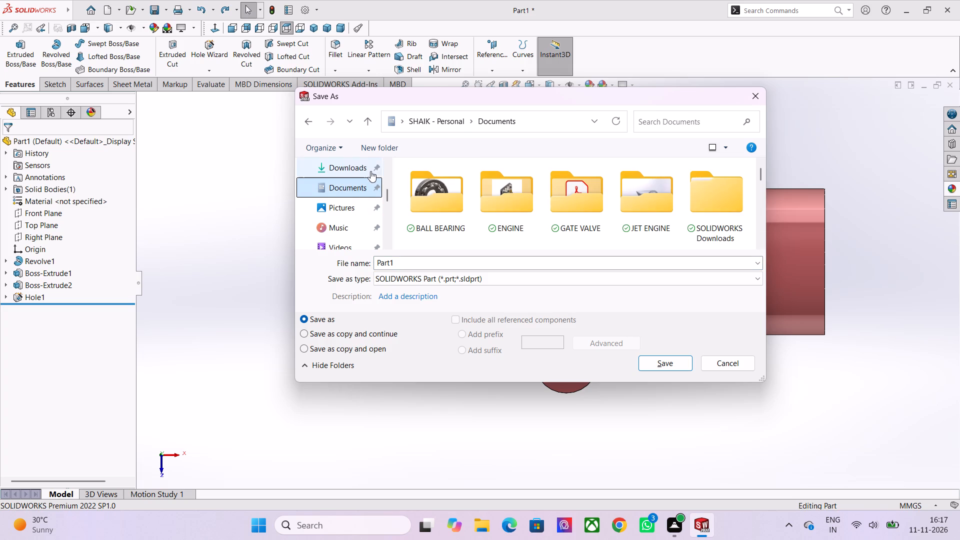
click(378, 148)
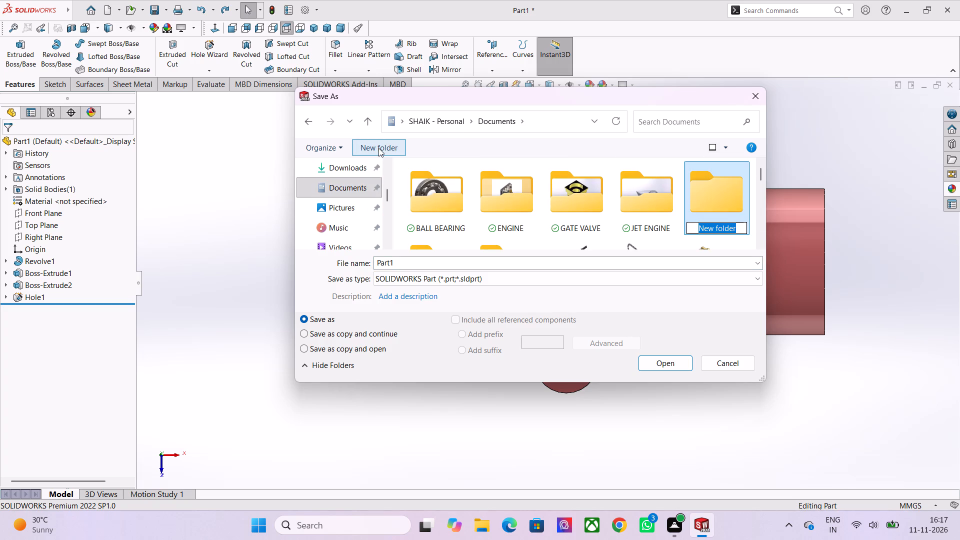
text(pi)
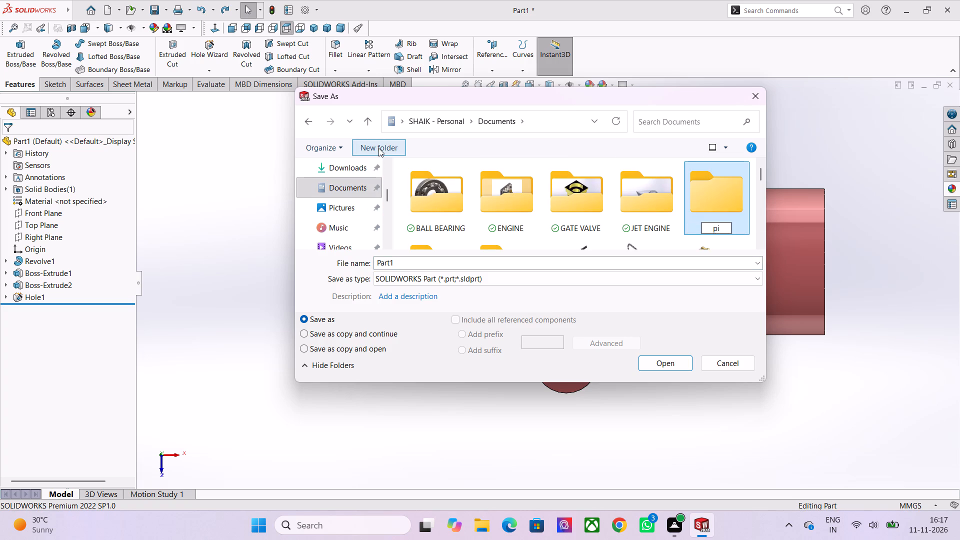
key(BackSpace)
key(BackSpace)
text(PUMP BODY)
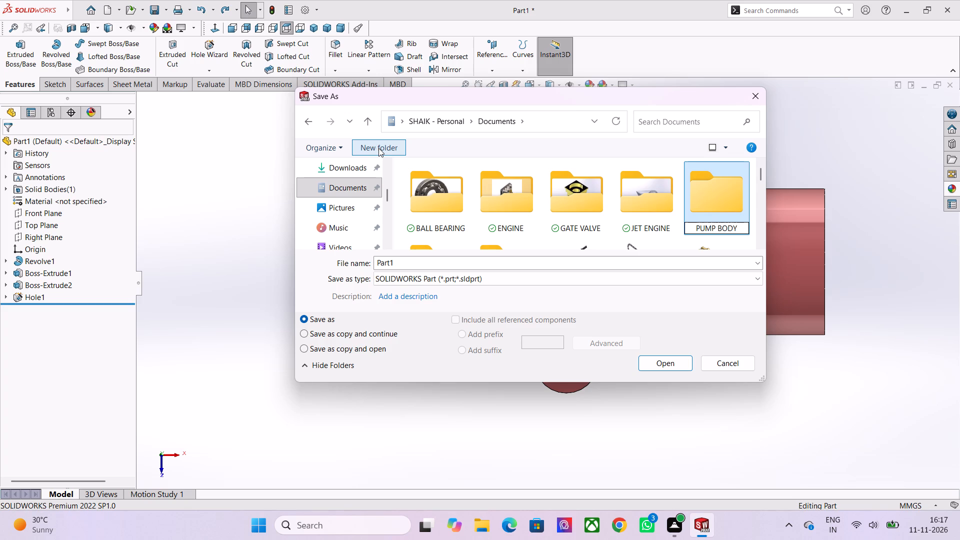
click(395, 265)
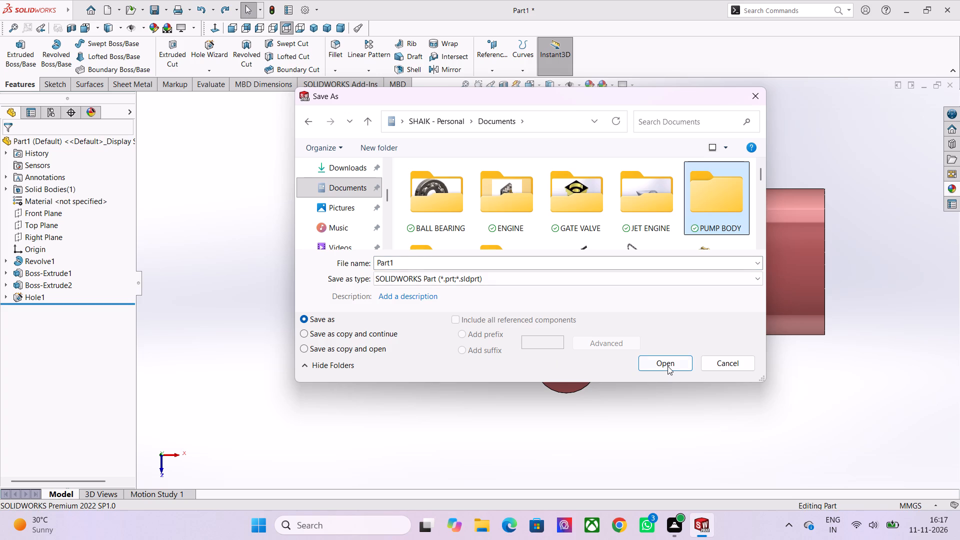
Save the part in the PUMP BODY folder under the file name Part1-BARREL.
double_click(716, 207)
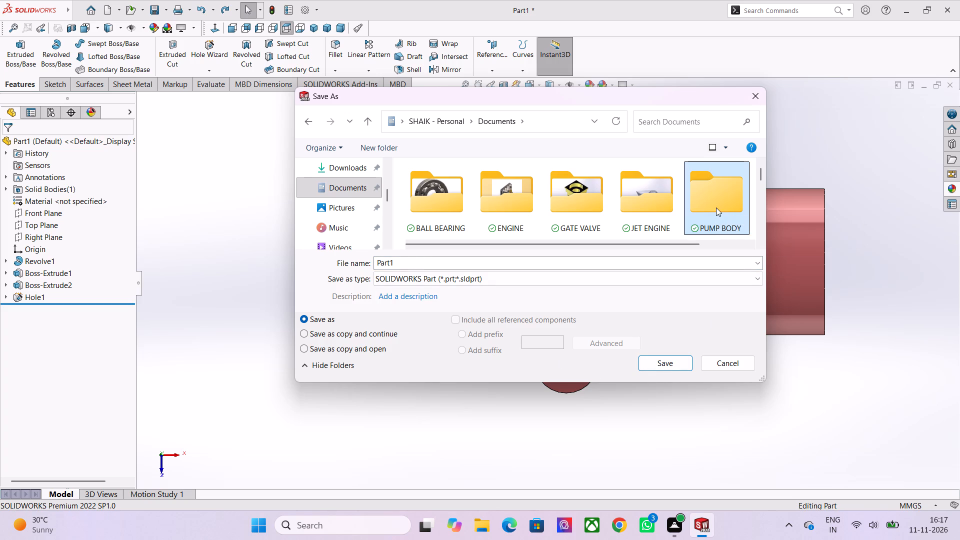
click(419, 262)
click(419, 262)
click(419, 262)
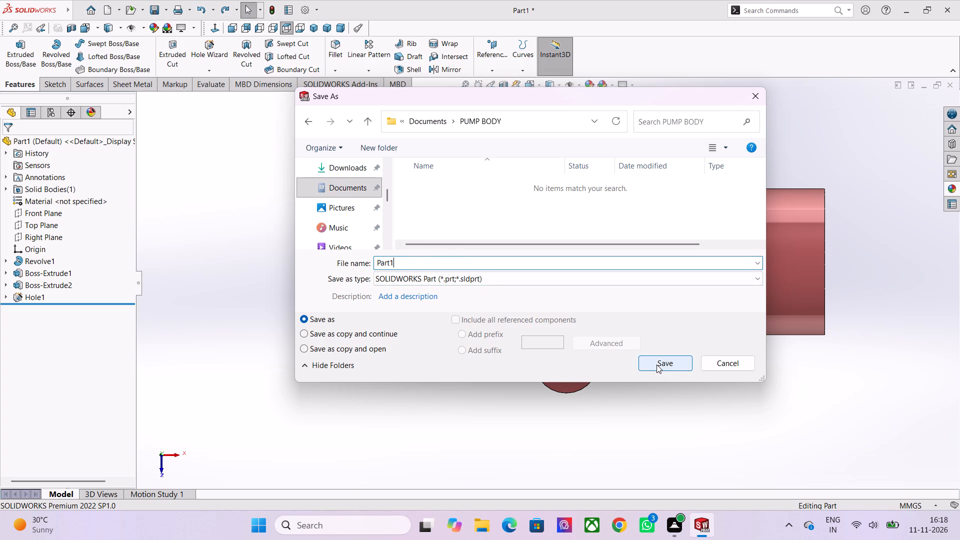
click(436, 263)
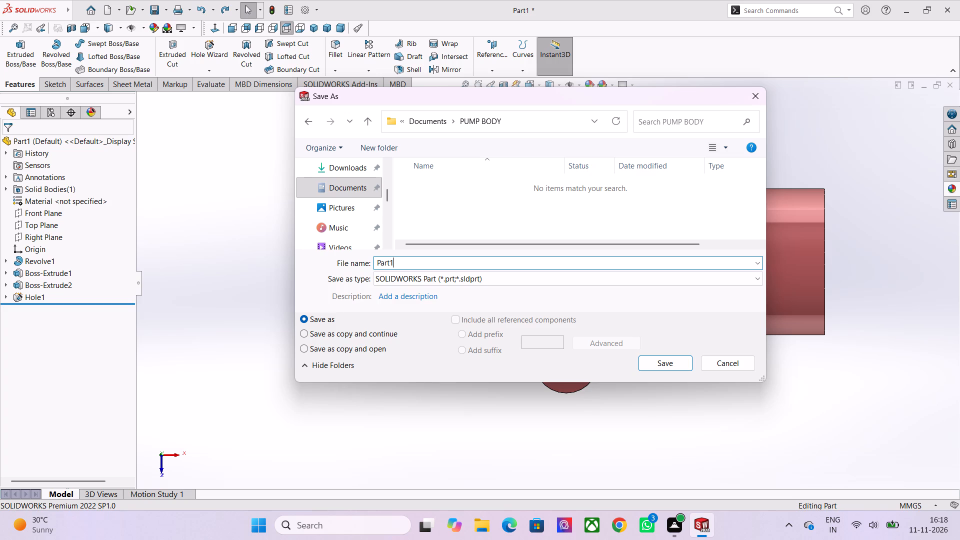
key(minus)
text(BARREL)
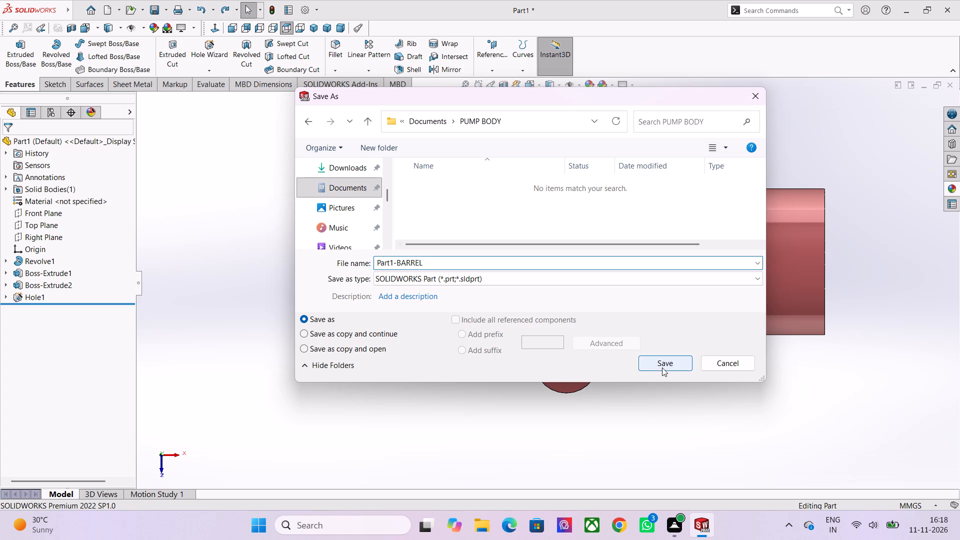
click(662, 367)
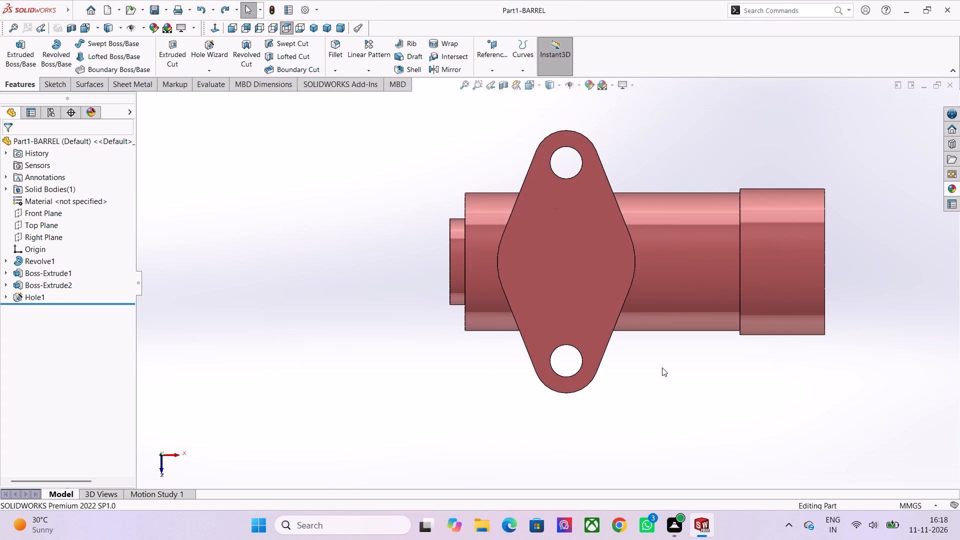
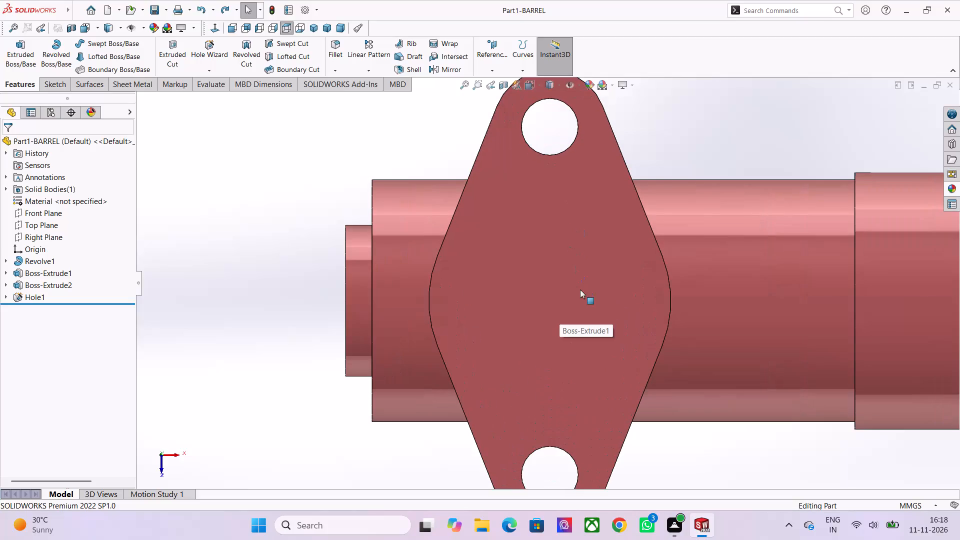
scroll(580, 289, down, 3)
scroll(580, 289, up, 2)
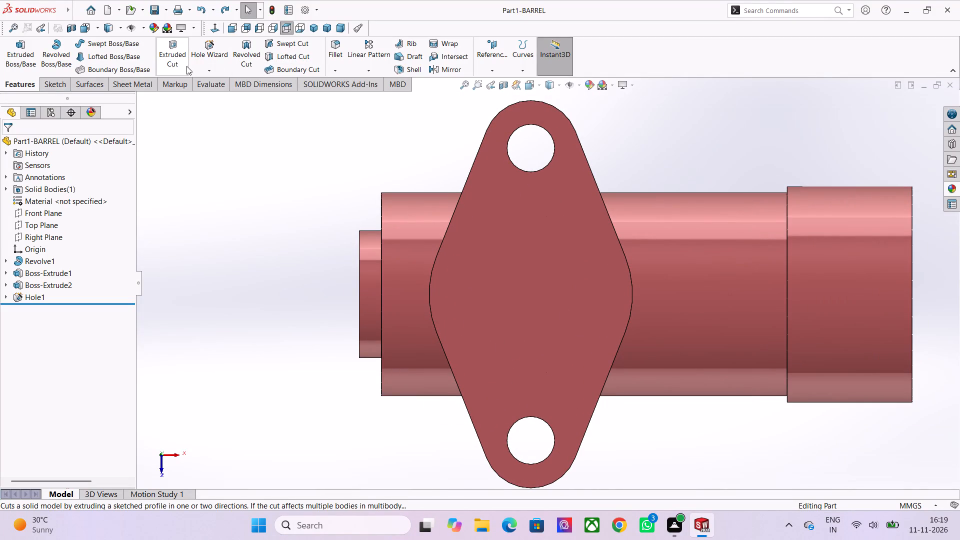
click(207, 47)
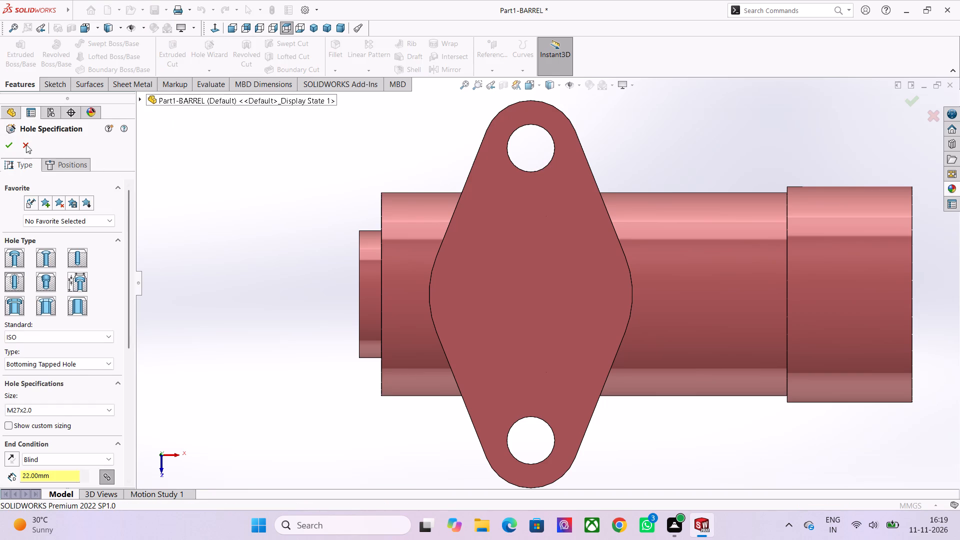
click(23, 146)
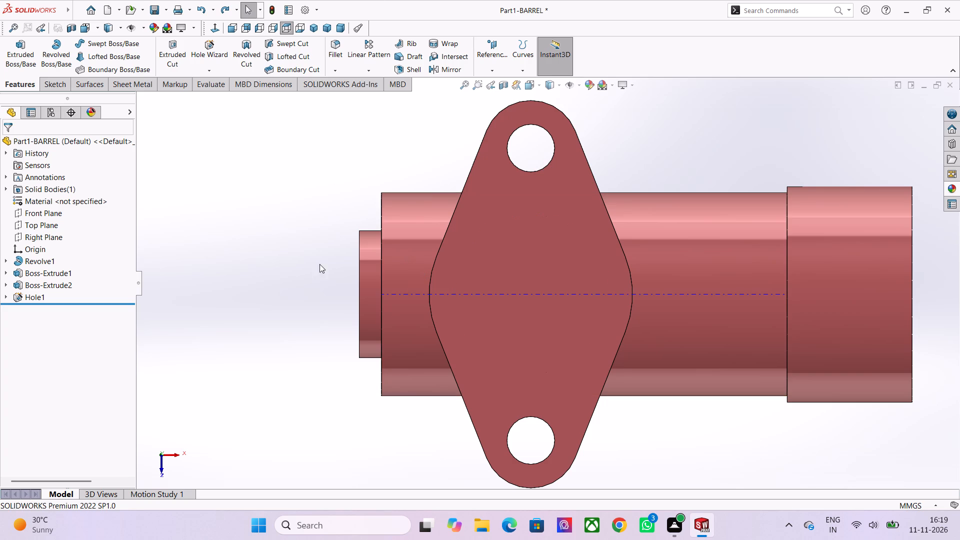
Start an ISO M27x2.0 bottoming tapped hole with Hole Wizard and set its blind hole depth to 16 mm.
scroll(114, 118, up, 1)
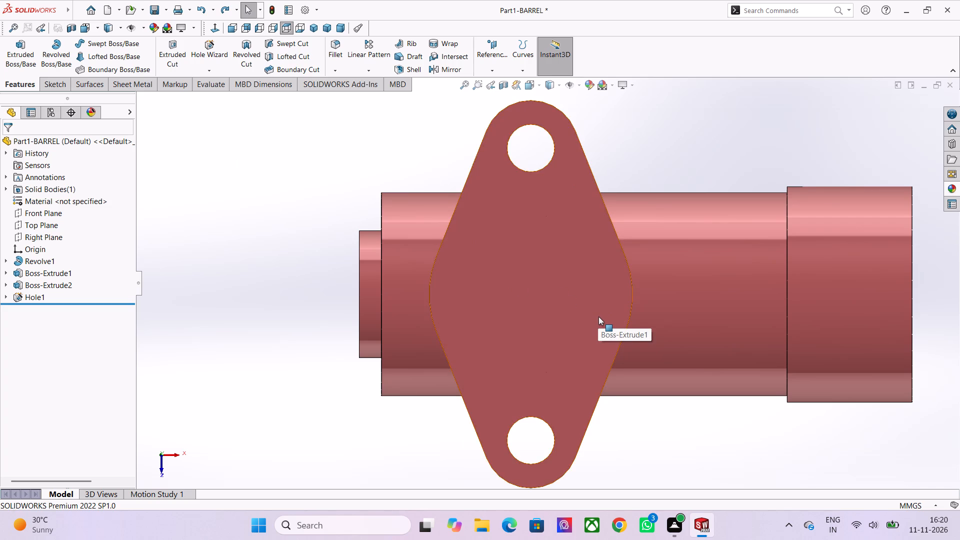
scroll(598, 316, down, 1)
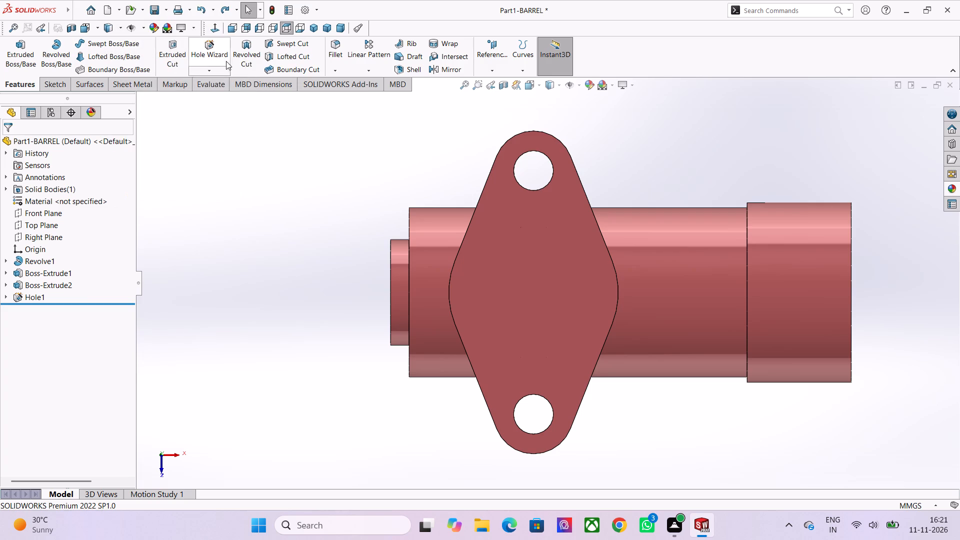
click(214, 44)
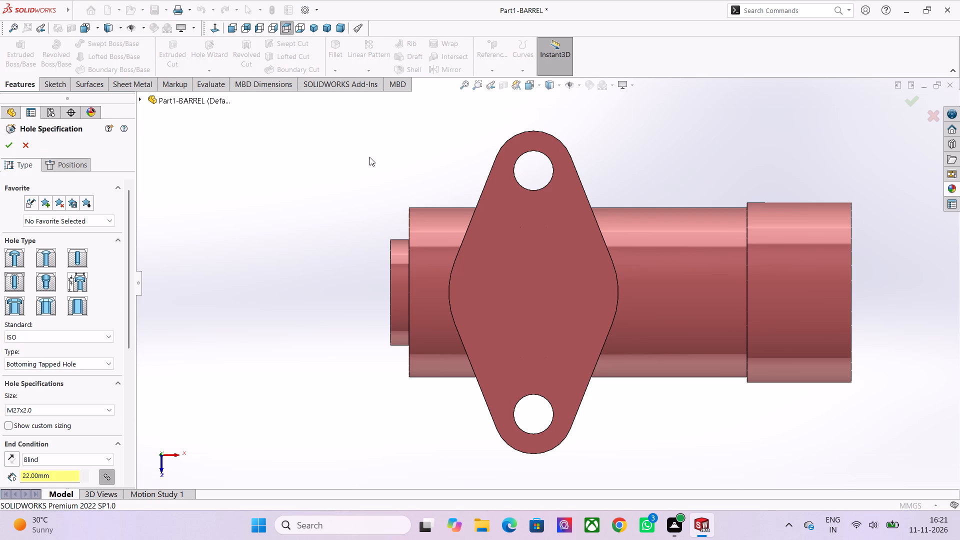
click(18, 283)
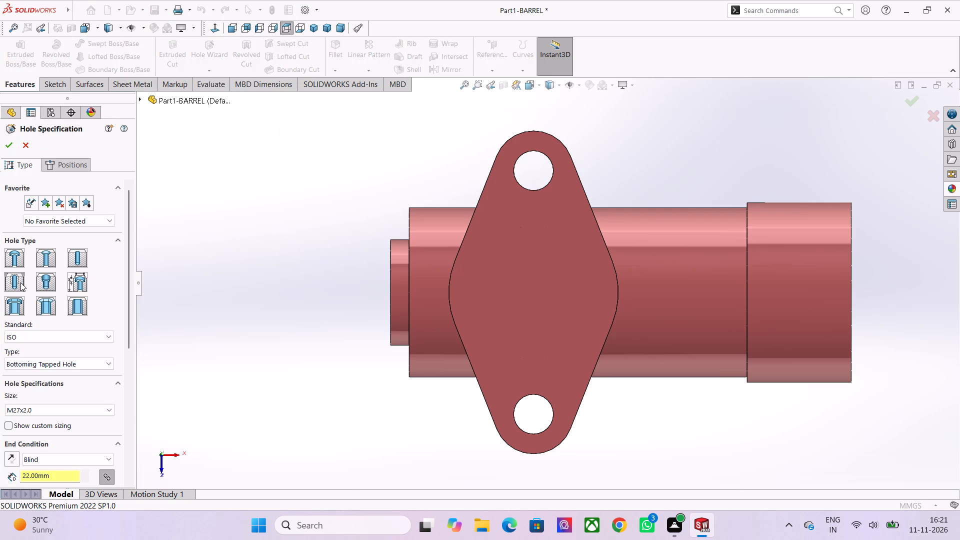
click(17, 283)
click(12, 287)
scroll(84, 449, down, 1)
drag(53, 396, 0, 402)
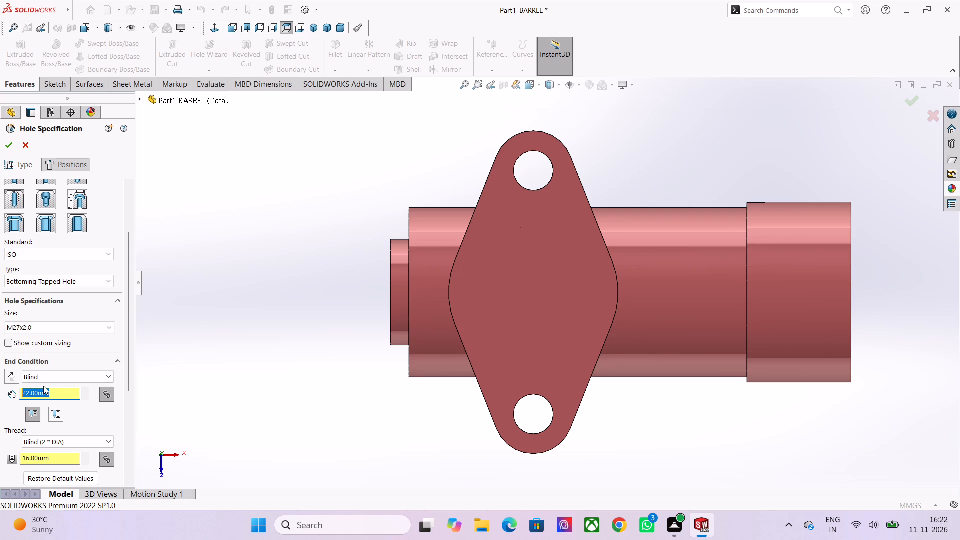
text(16)
key(Return)
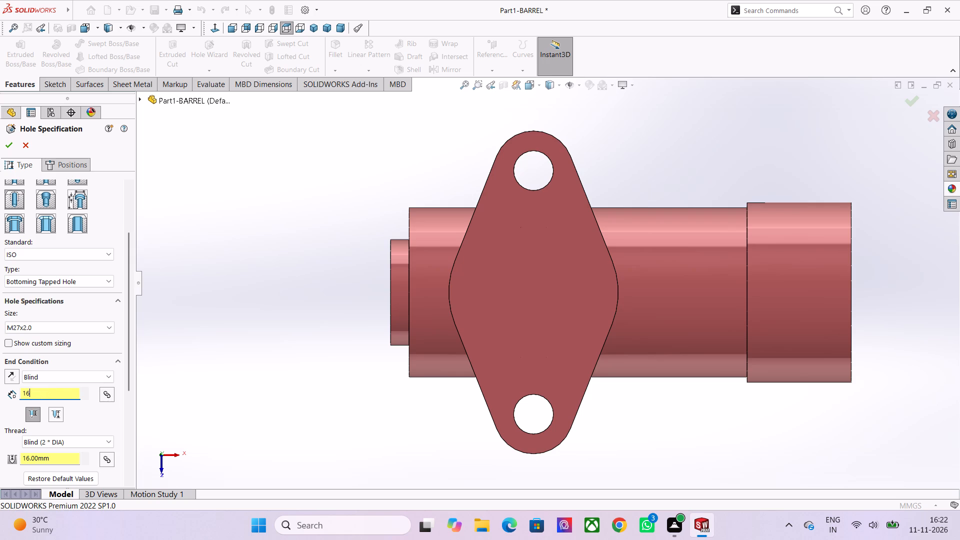
click(32, 411)
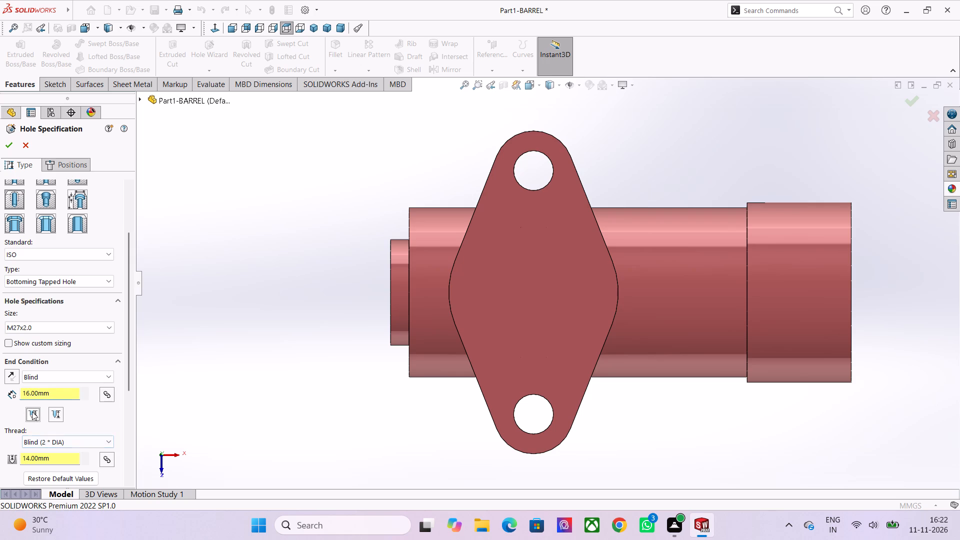
click(20, 408)
click(39, 418)
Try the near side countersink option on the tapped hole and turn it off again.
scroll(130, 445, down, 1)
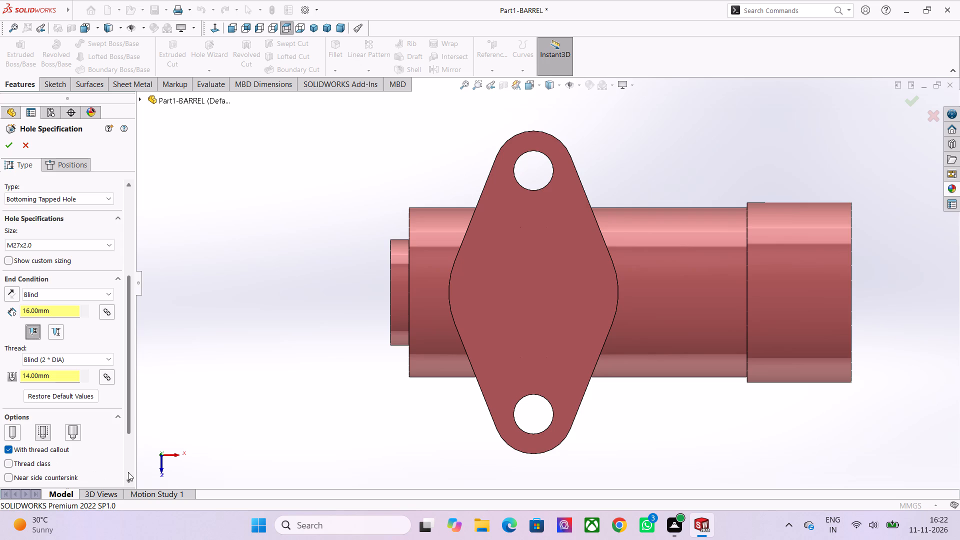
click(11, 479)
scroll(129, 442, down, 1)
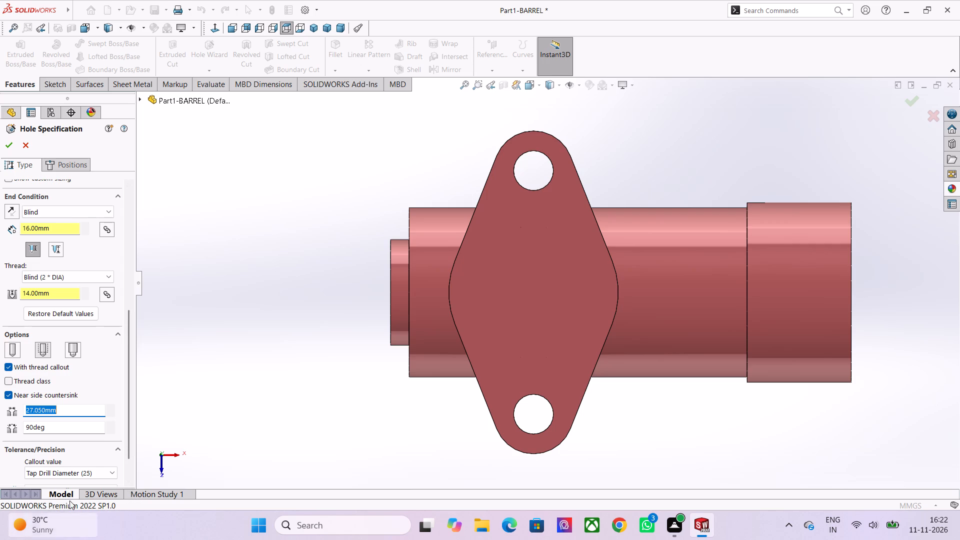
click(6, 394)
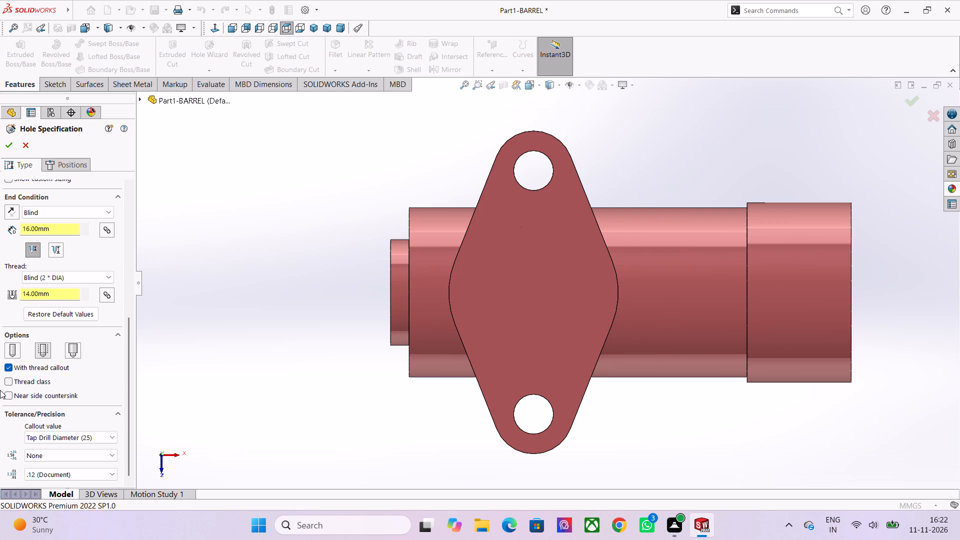
Choose the cosmetic thread option for the tapped hole and set its blind thread depth to 16 mm.
click(46, 353)
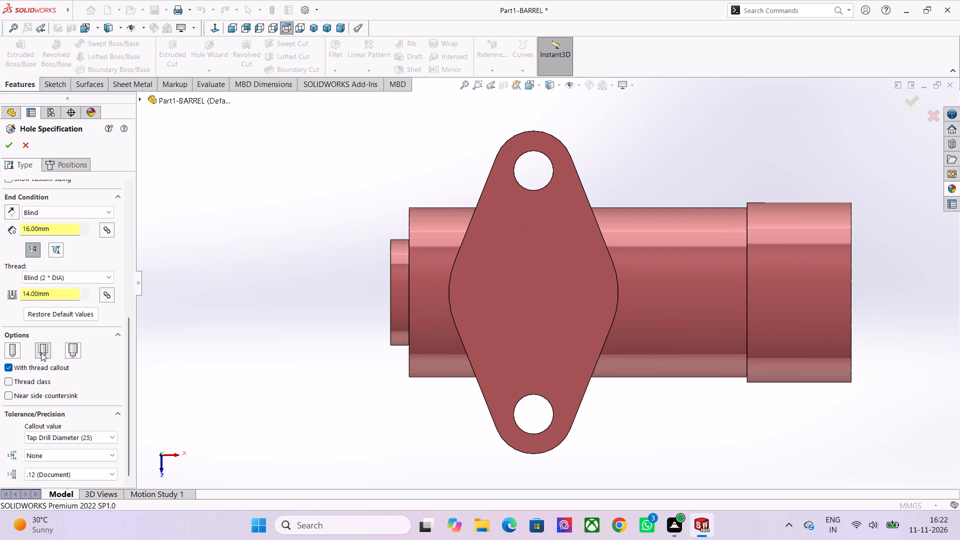
click(41, 352)
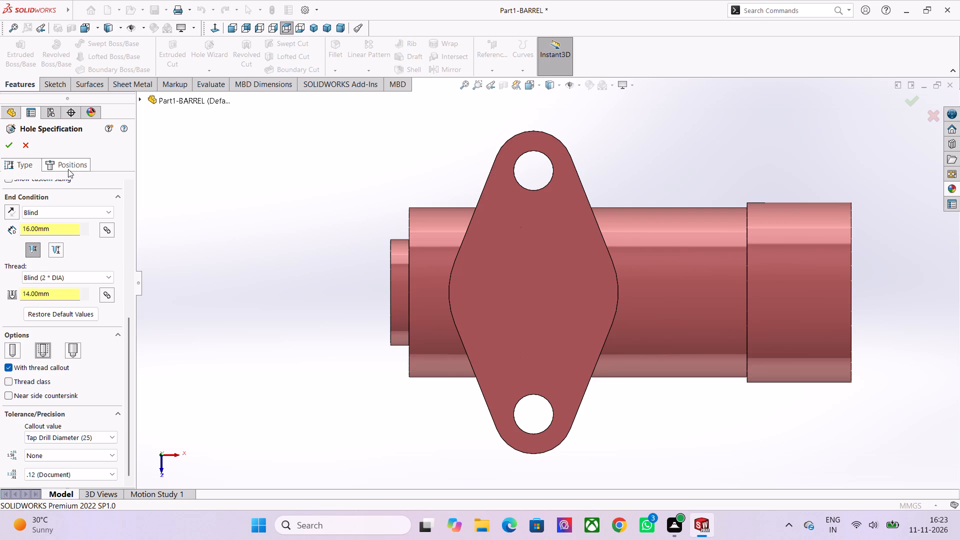
drag(59, 292, 0, 293)
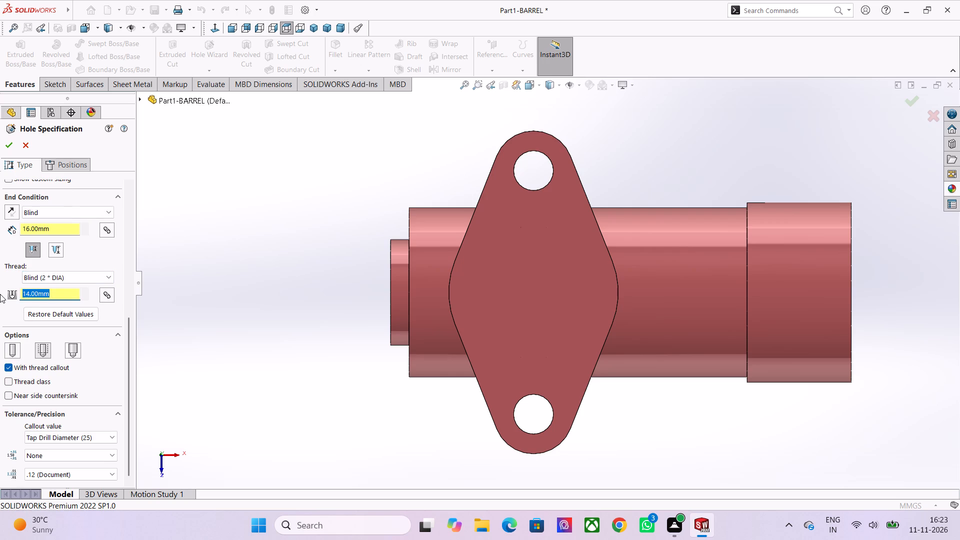
text(16)
key(Return)
Place the tapped hole on the flange face at the origin in its centre and finish the hole.
click(71, 161)
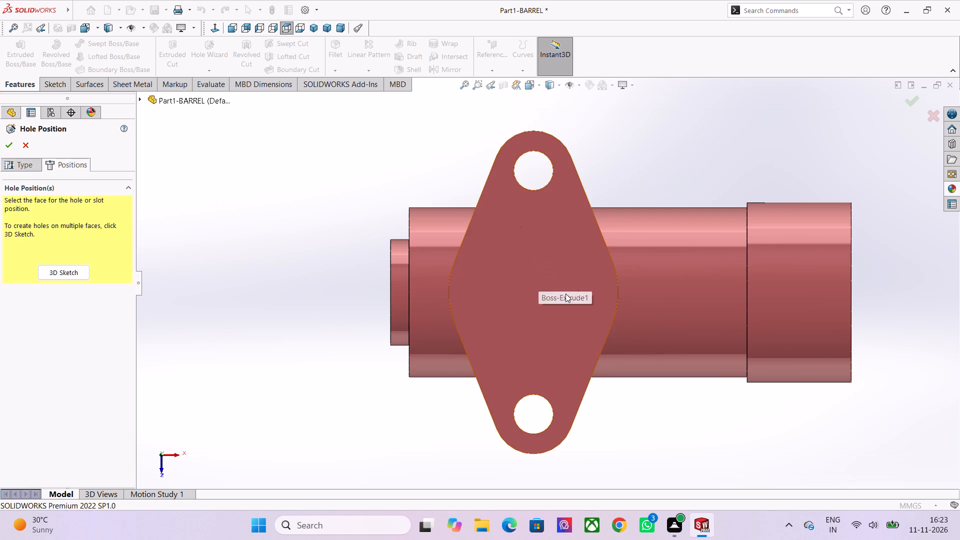
click(584, 280)
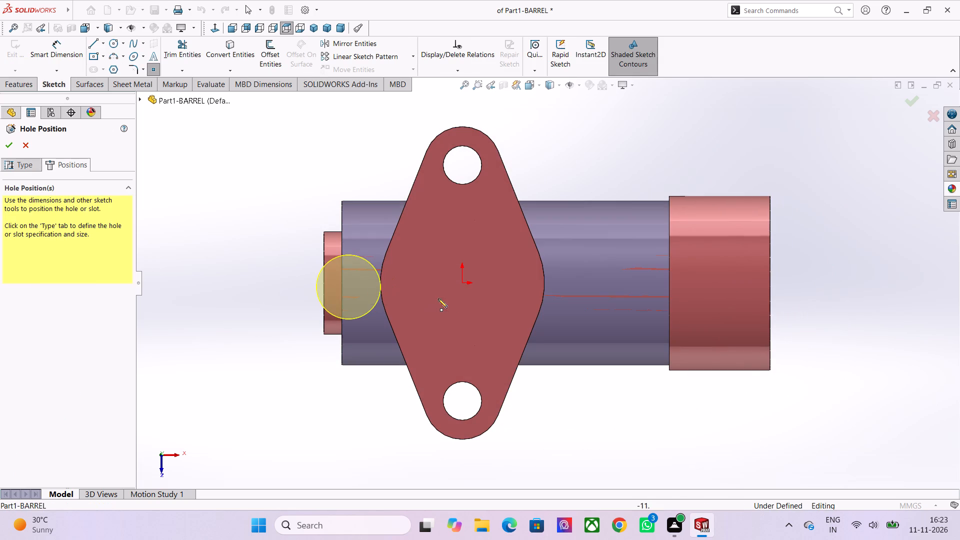
click(463, 283)
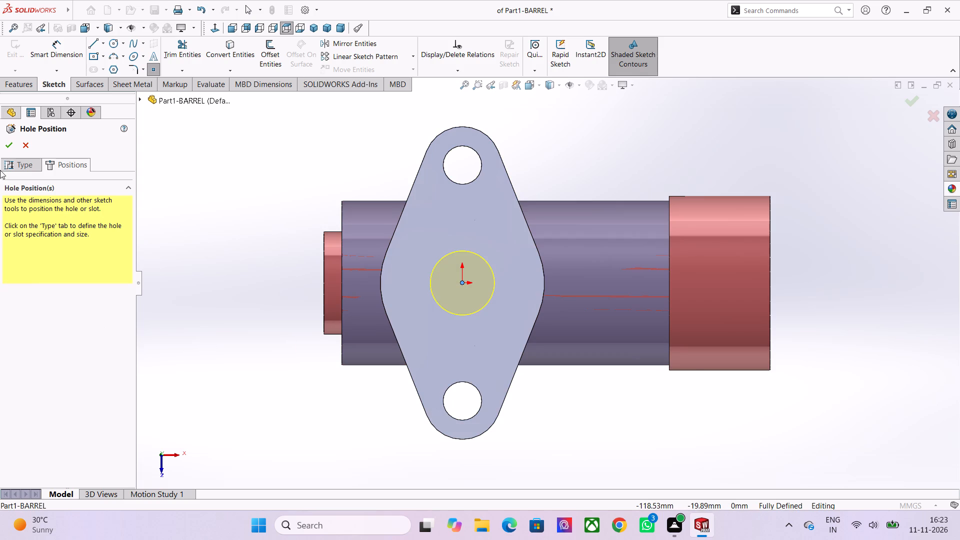
click(9, 146)
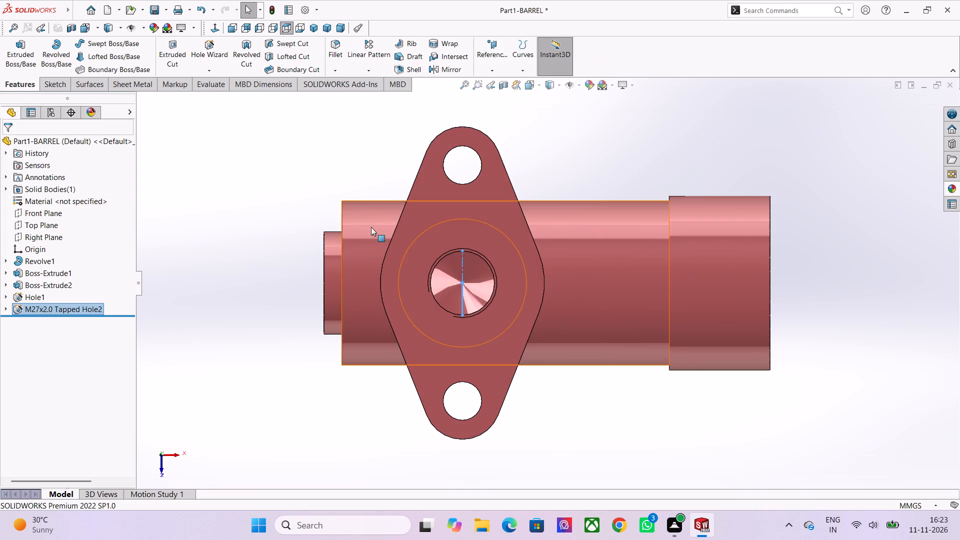
Examine the new tapped hole in the flange from several angles and up close.
middle_drag(324, 298, 329, 287)
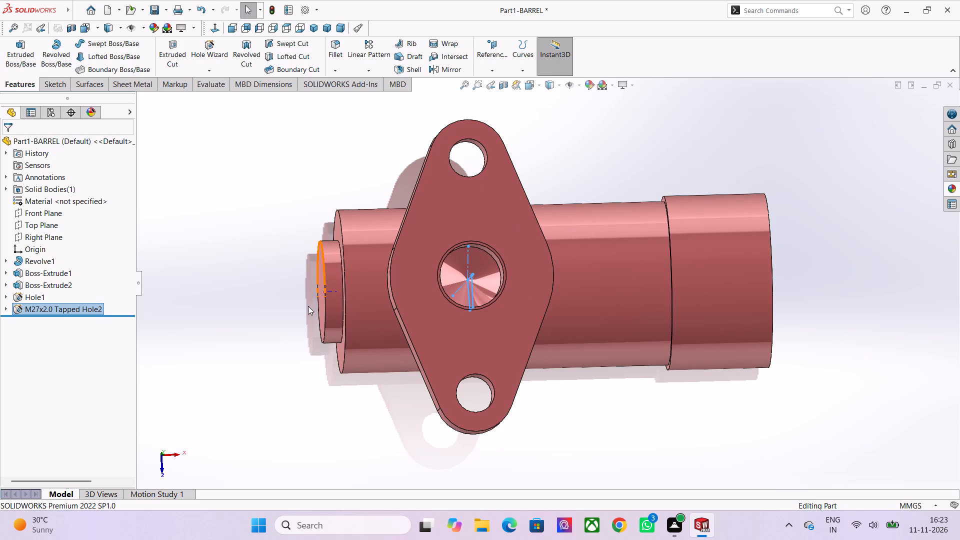
middle_drag(300, 311, 319, 320)
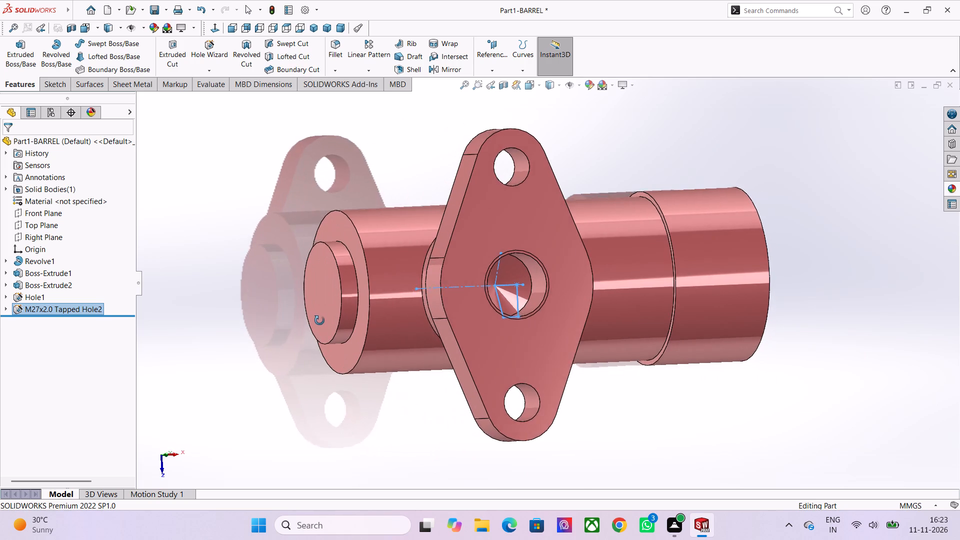
middle_drag(319, 320, 315, 323)
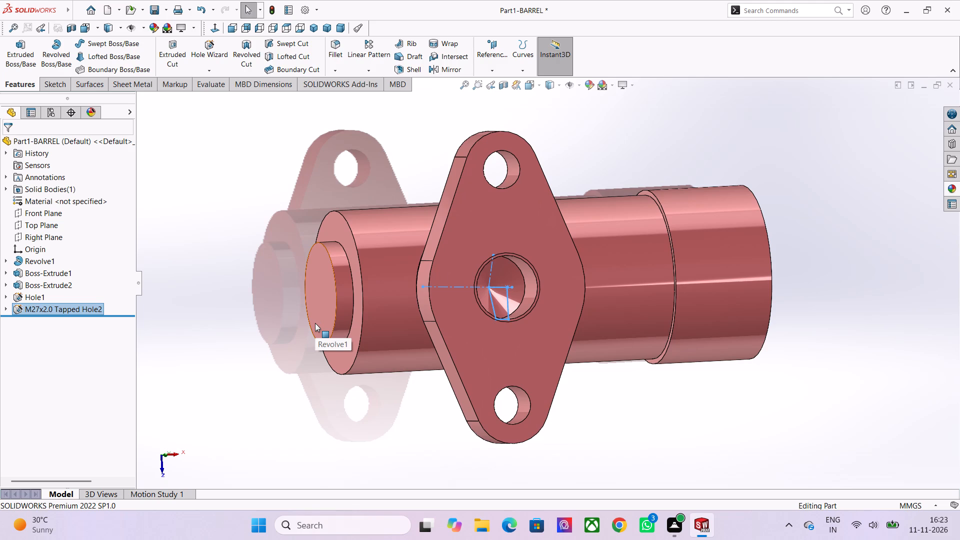
scroll(368, 316, up, 1)
scroll(486, 314, up, 2)
middle_drag(488, 307, 475, 306)
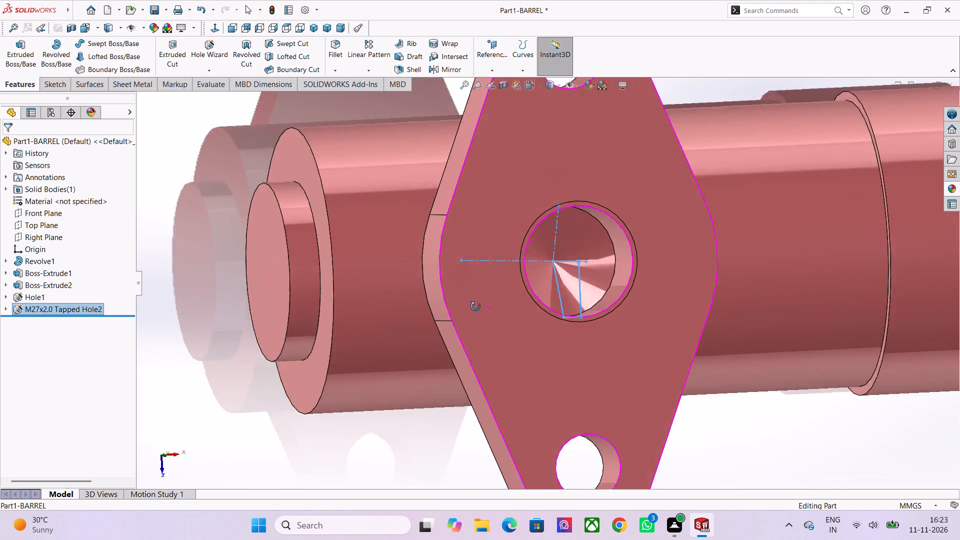
middle_drag(475, 306, 464, 304)
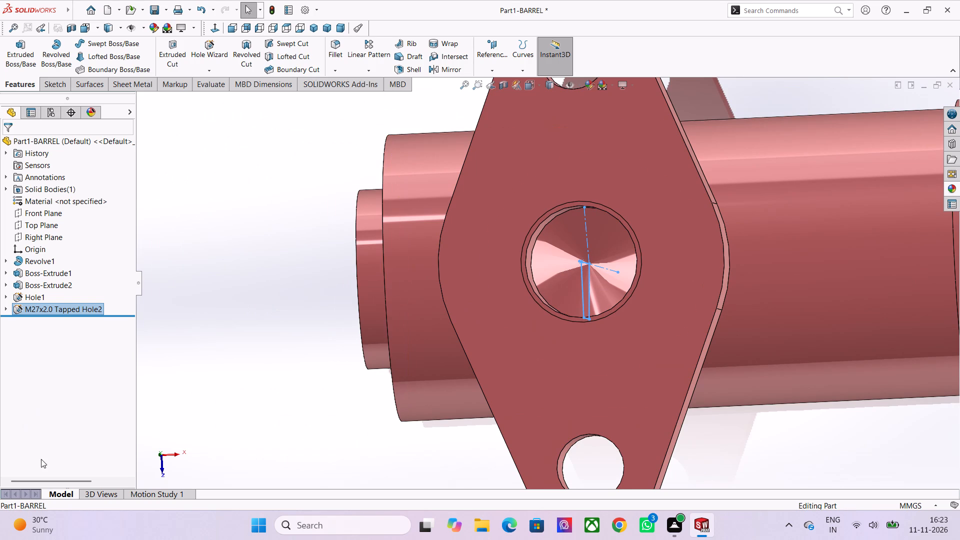
Edit the M27x2.0 tapped hole, set its tolerance callout value to Tap Drill Depth (16), and accept the feature.
right_click(69, 312)
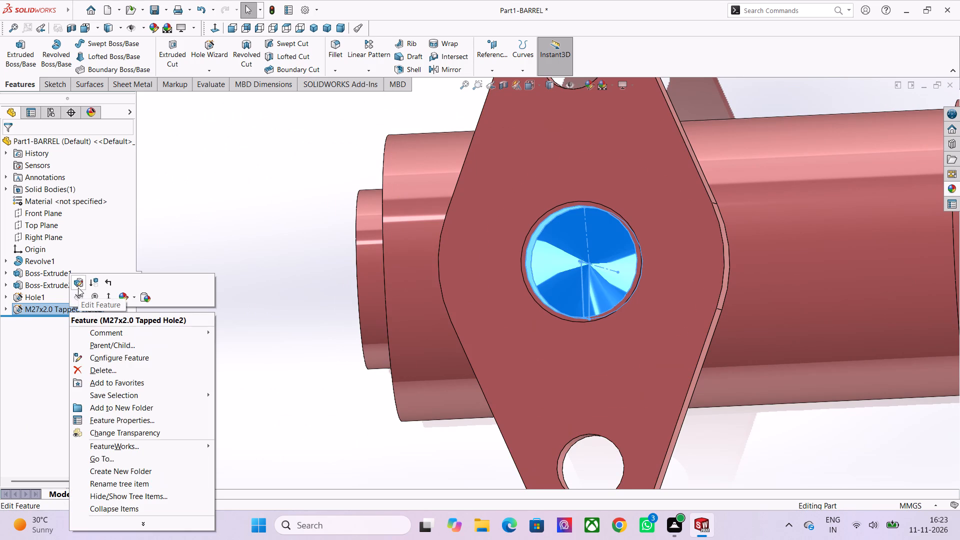
click(78, 285)
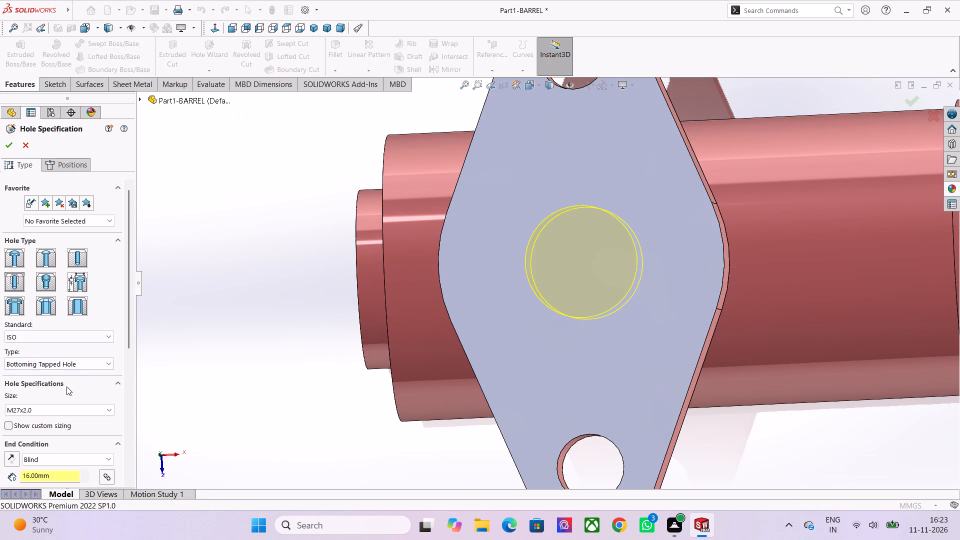
scroll(134, 422, down, 3)
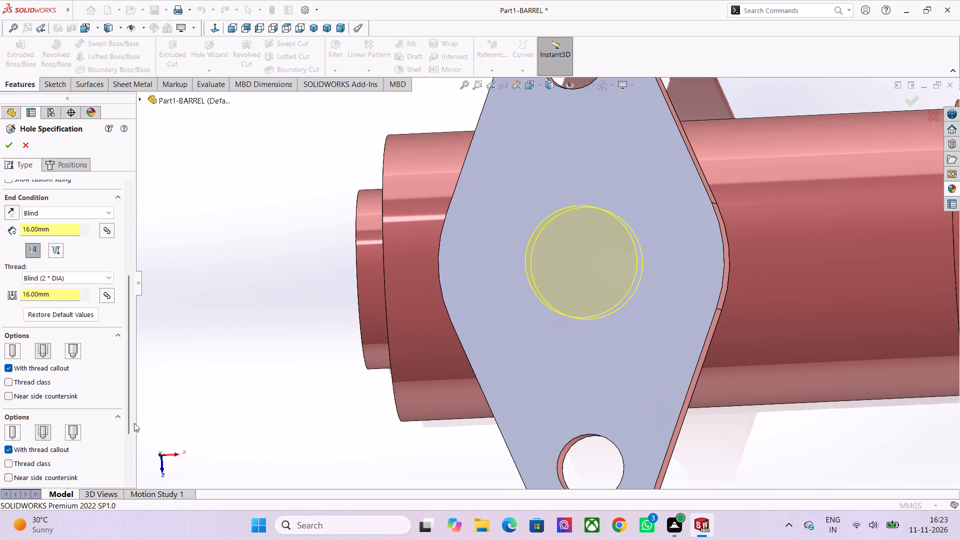
scroll(134, 423, down, 2)
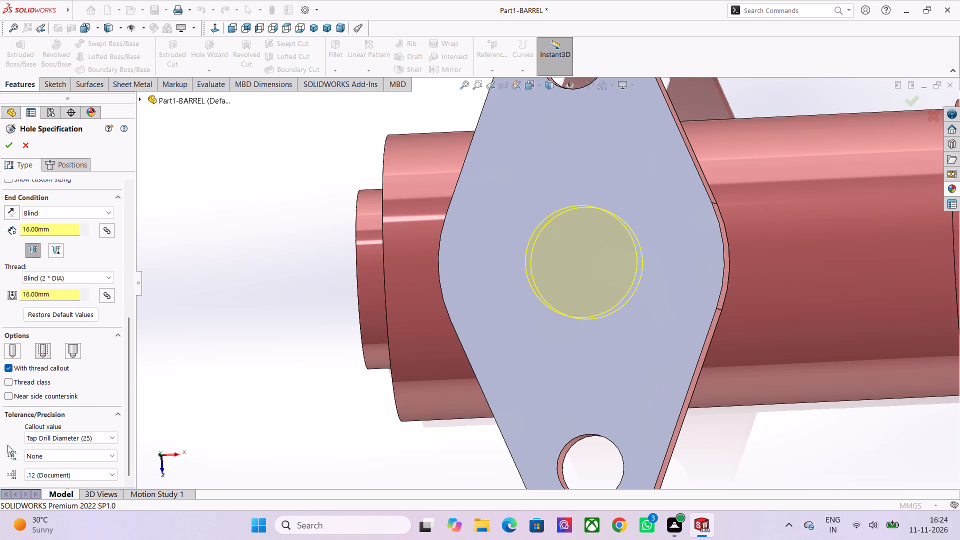
click(63, 439)
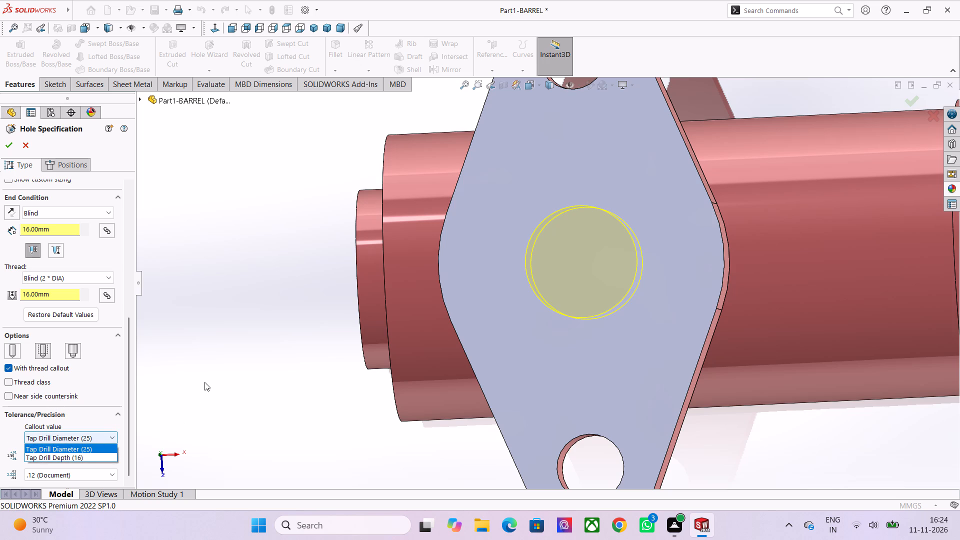
click(69, 451)
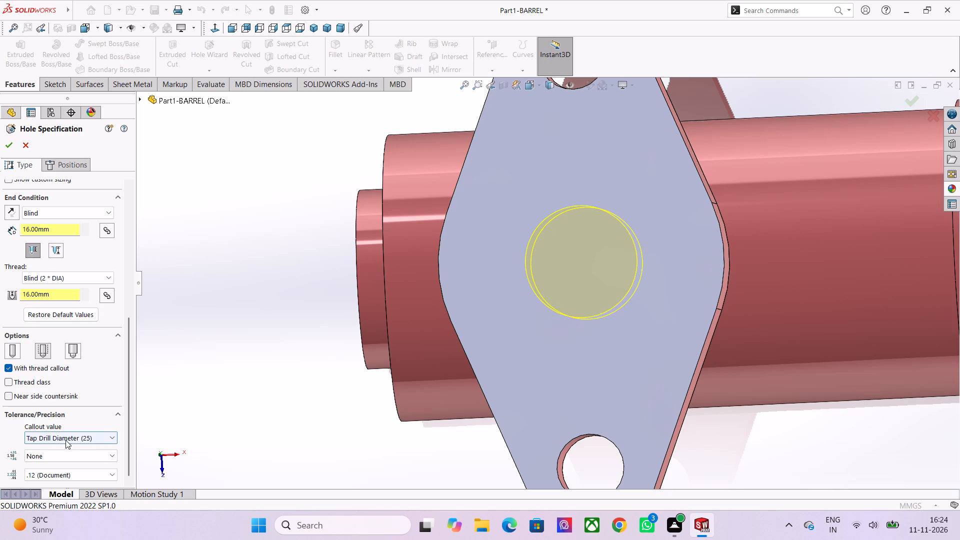
click(65, 440)
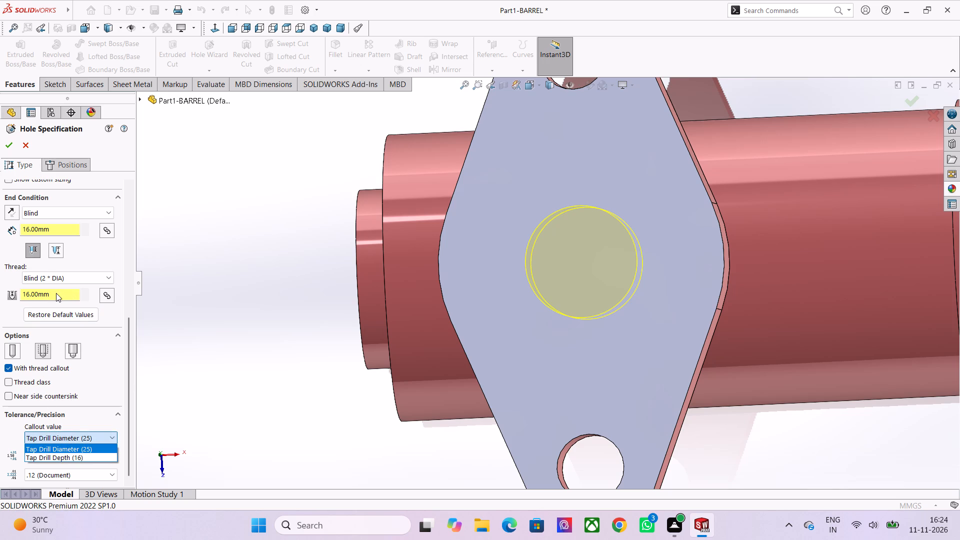
drag(55, 293, 0, 294)
drag(53, 296, 15, 294)
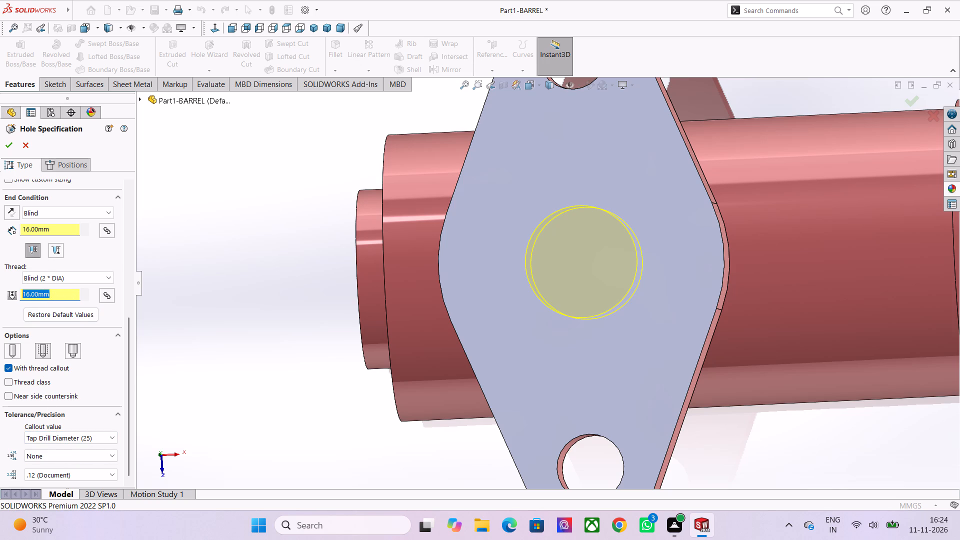
drag(15, 294, 0, 294)
click(104, 437)
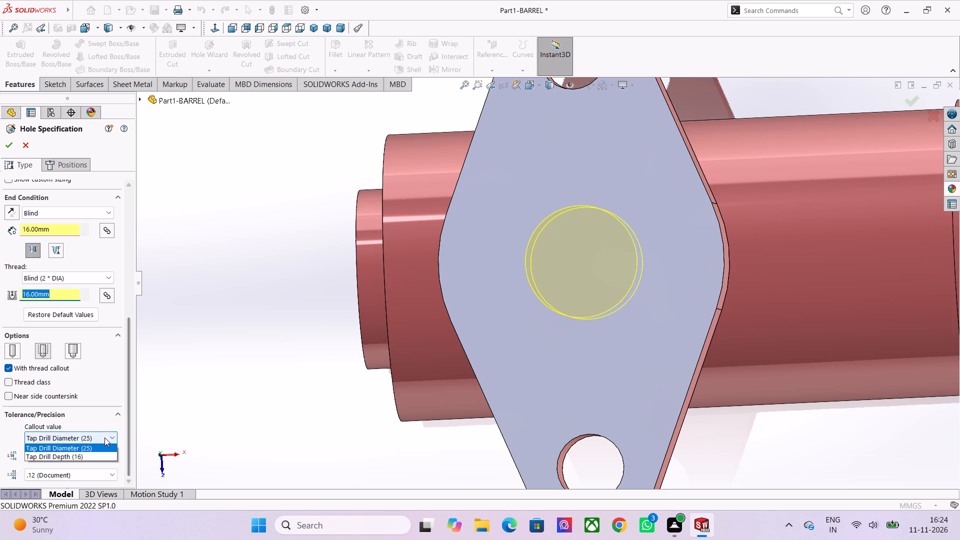
click(77, 459)
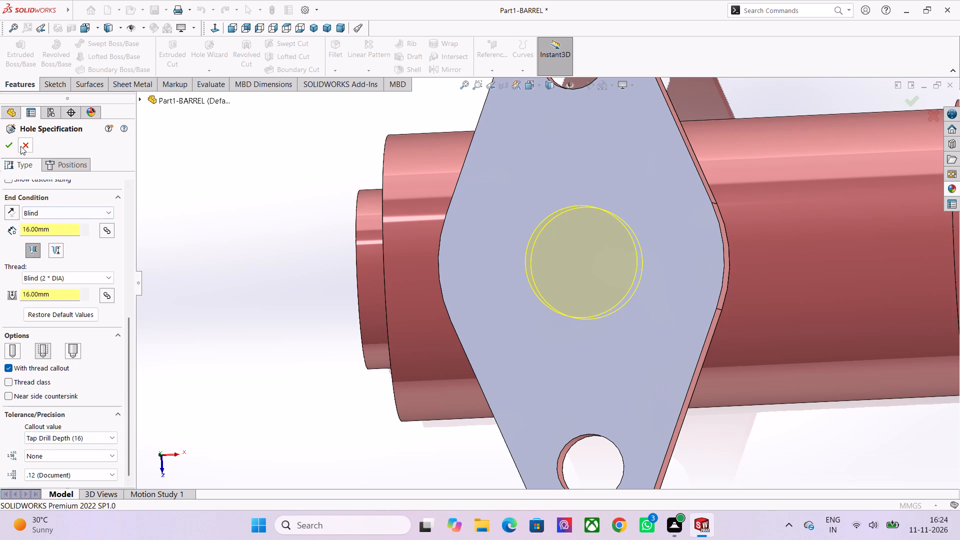
click(9, 146)
Edit the M27x2.0 tapped hole again, switch it from cosmetic thread to tap drill diameter with thread class 2B, and accept.
middle_drag(510, 317, 465, 303)
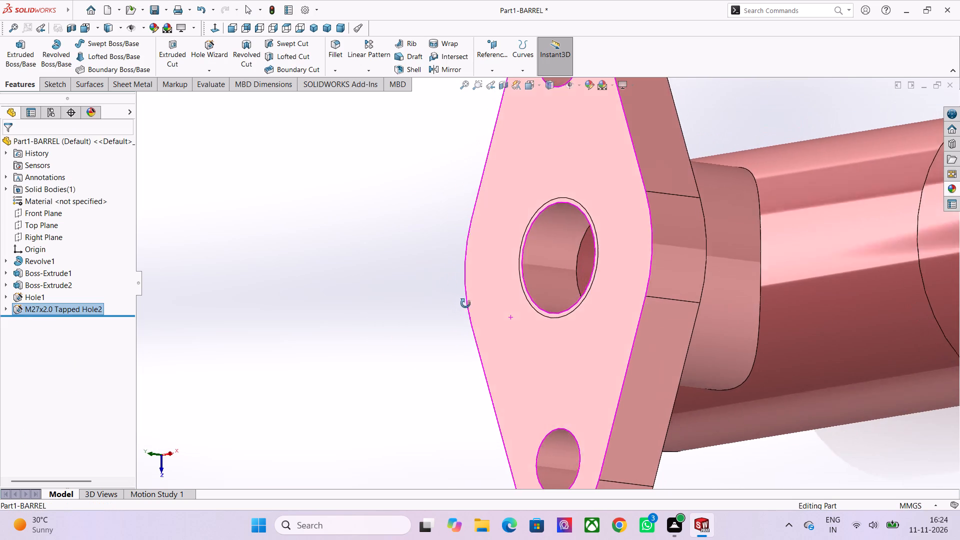
middle_drag(465, 303, 476, 303)
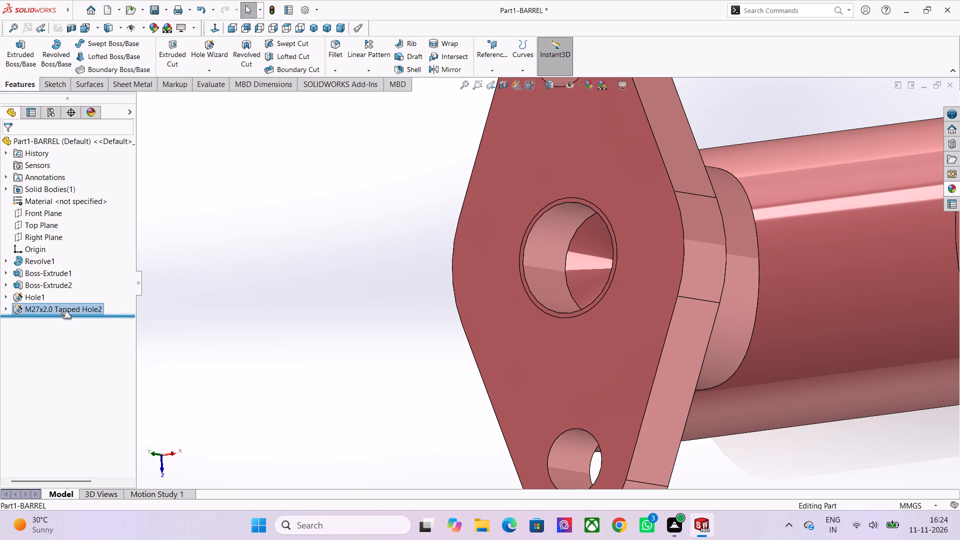
right_click(62, 311)
click(71, 282)
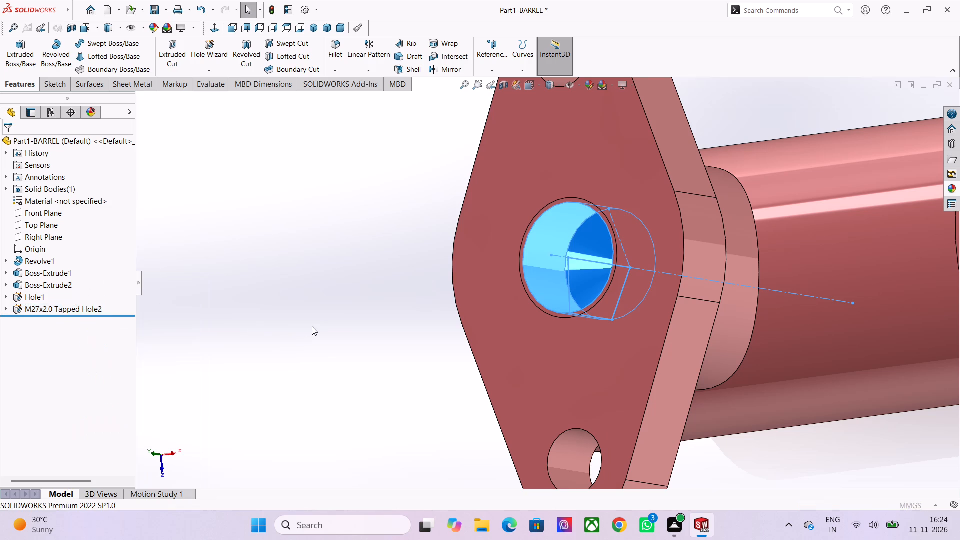
middle_drag(324, 331, 345, 337)
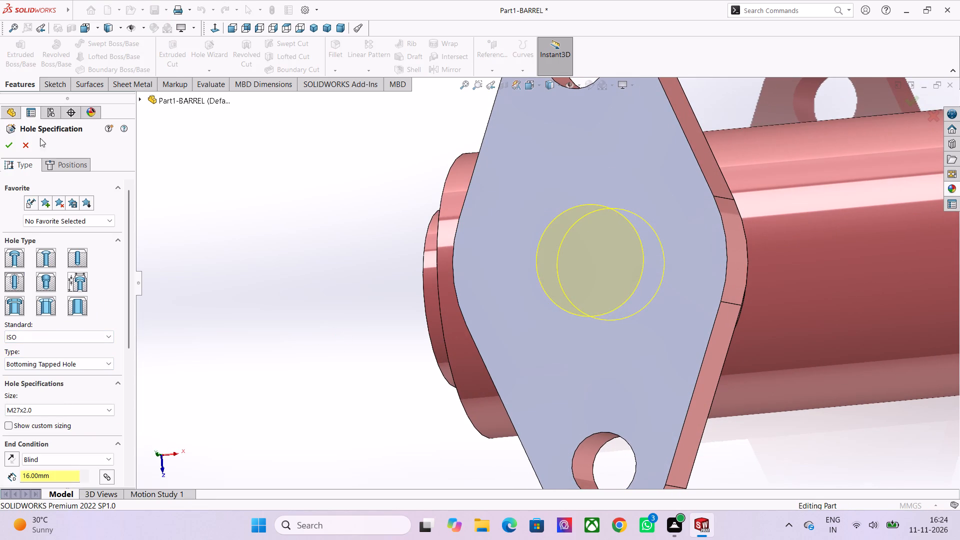
click(21, 168)
scroll(124, 340, down, 2)
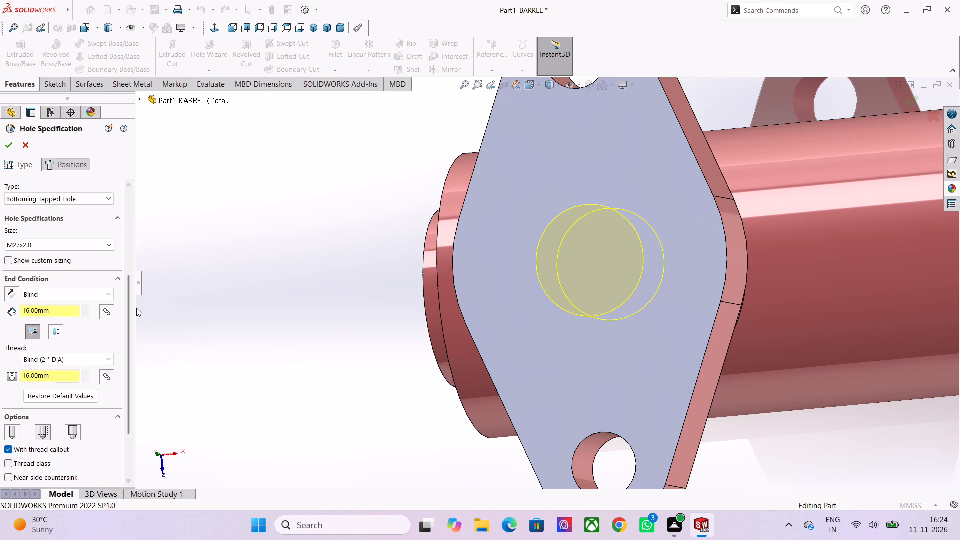
scroll(136, 308, down, 1)
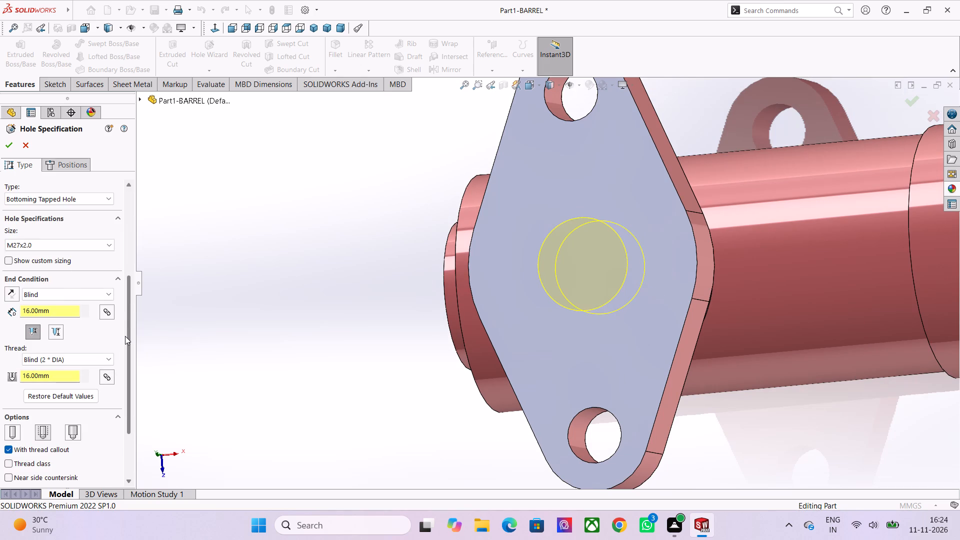
scroll(125, 338, down, 2)
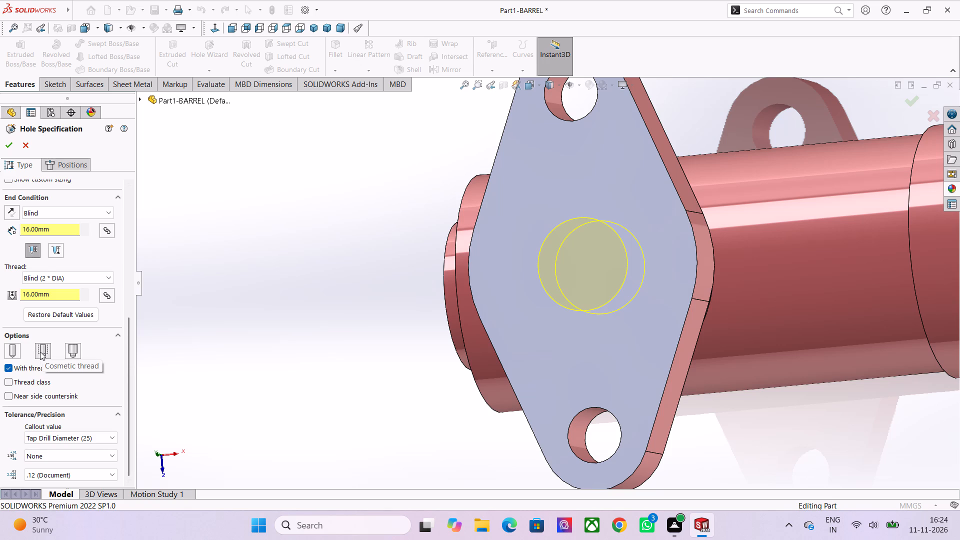
click(15, 347)
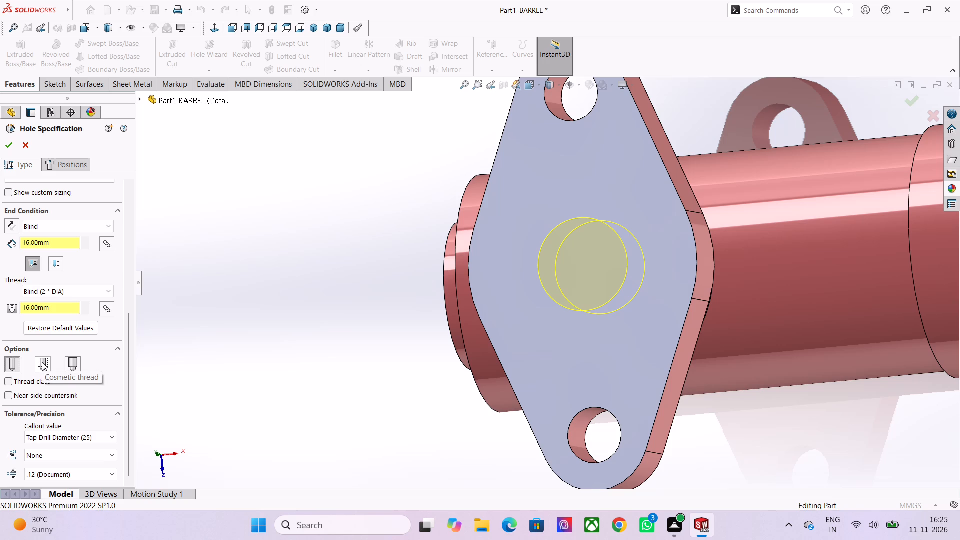
click(42, 362)
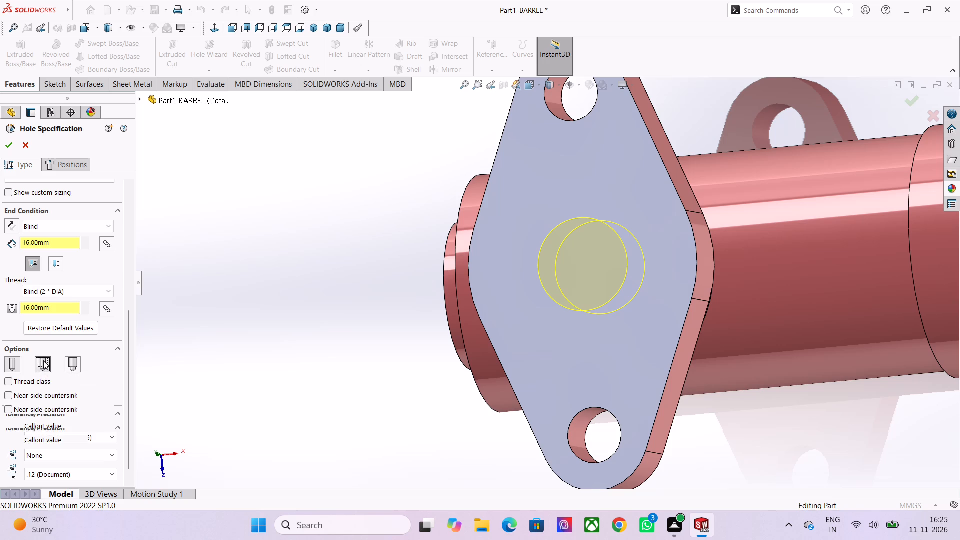
click(12, 365)
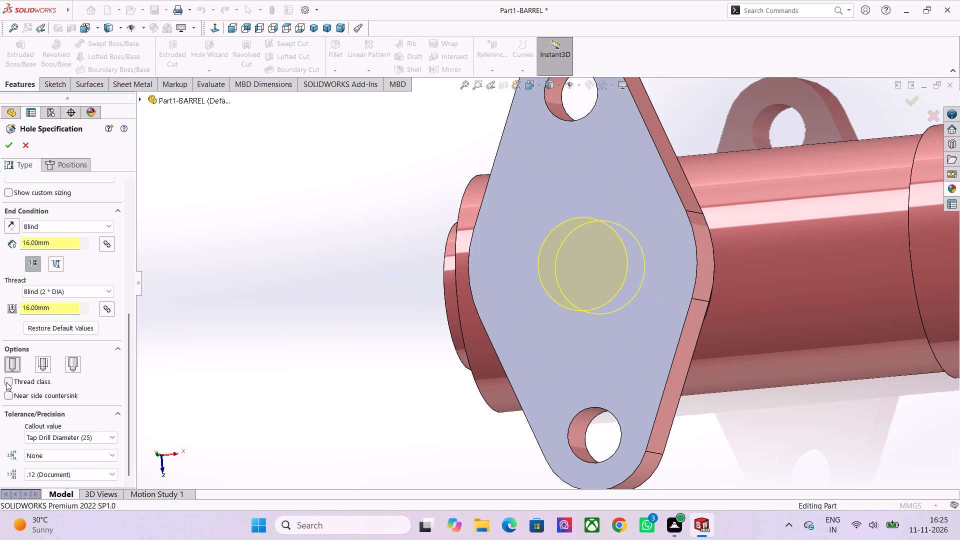
click(6, 382)
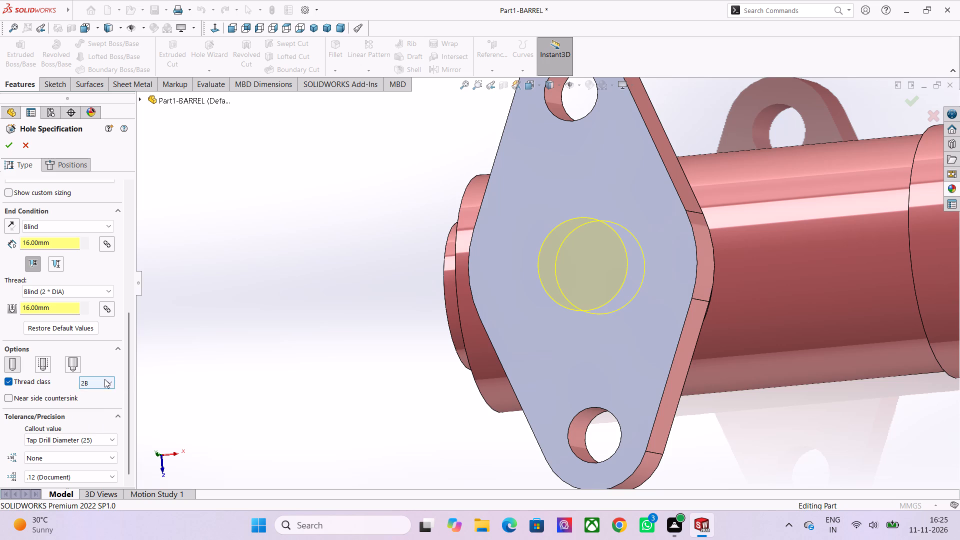
click(104, 379)
click(99, 402)
scroll(135, 393, down, 1)
click(7, 143)
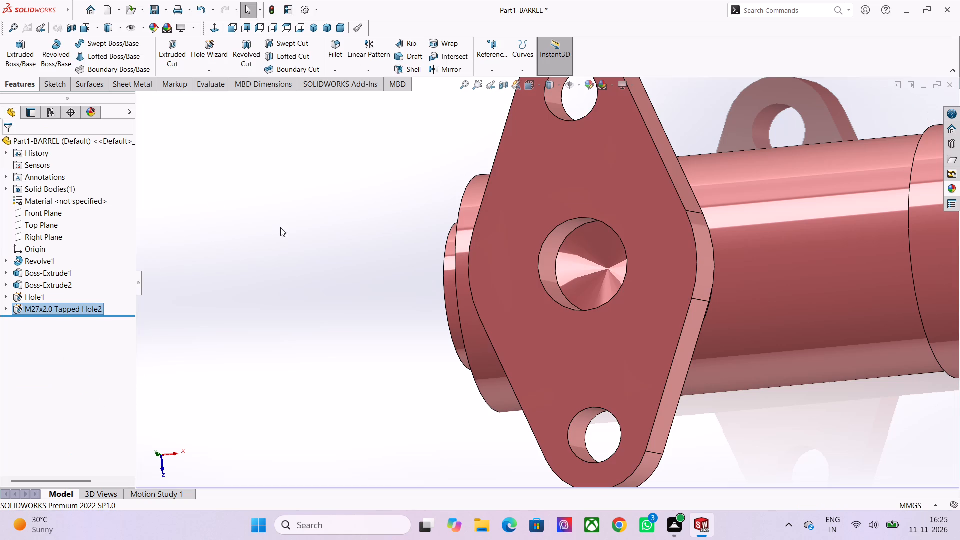
Reopen the M27x2.0 tapped hole, try the Dowel Holes type, and return to an ISO Bottoming Tapped Hole.
right_click(69, 304)
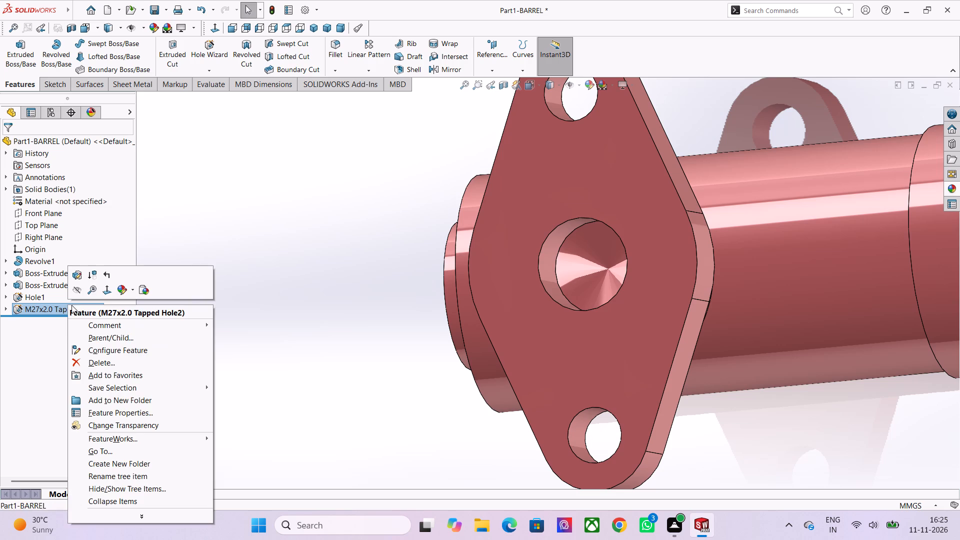
click(79, 276)
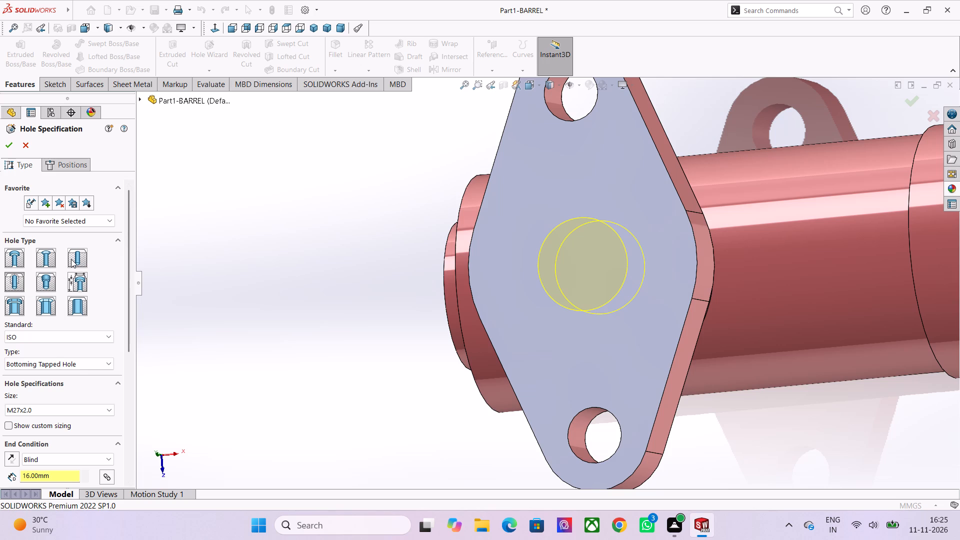
click(14, 285)
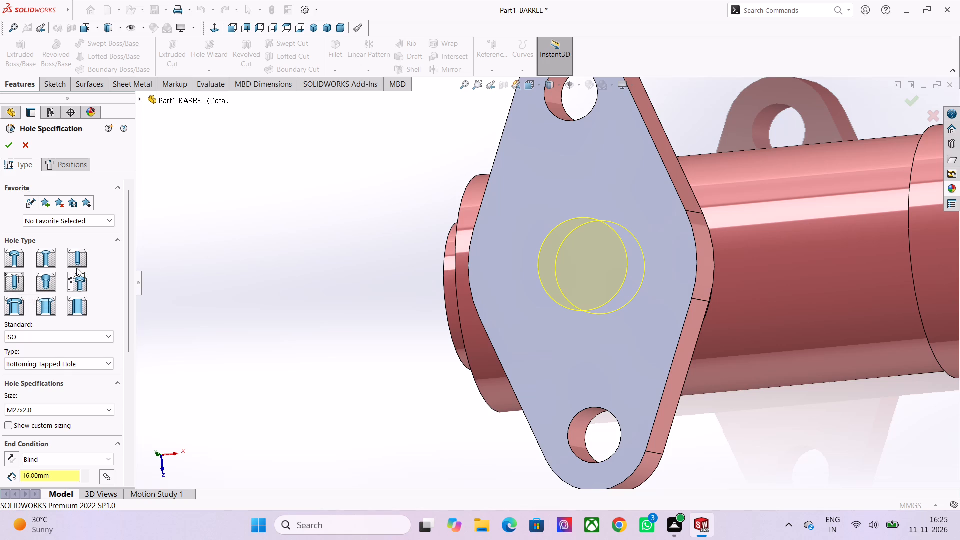
click(78, 257)
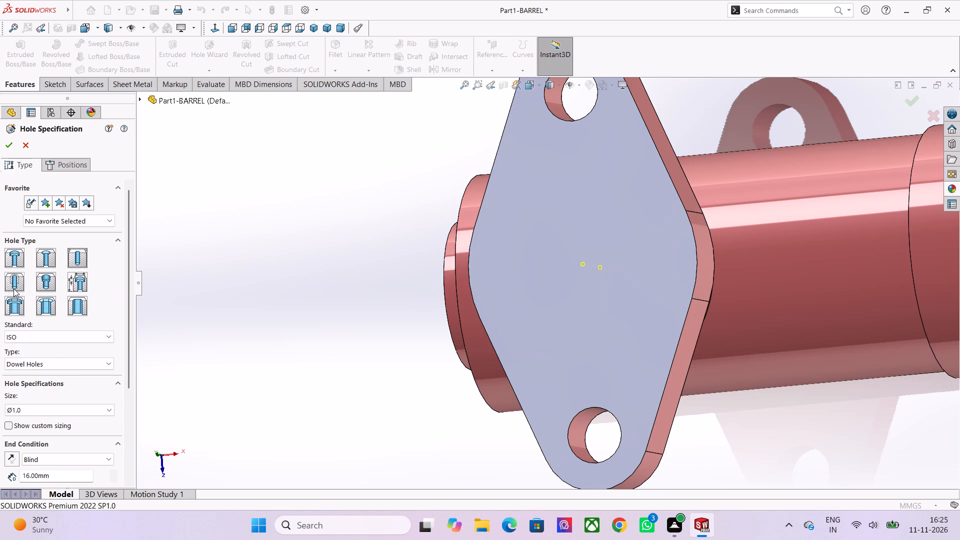
click(13, 287)
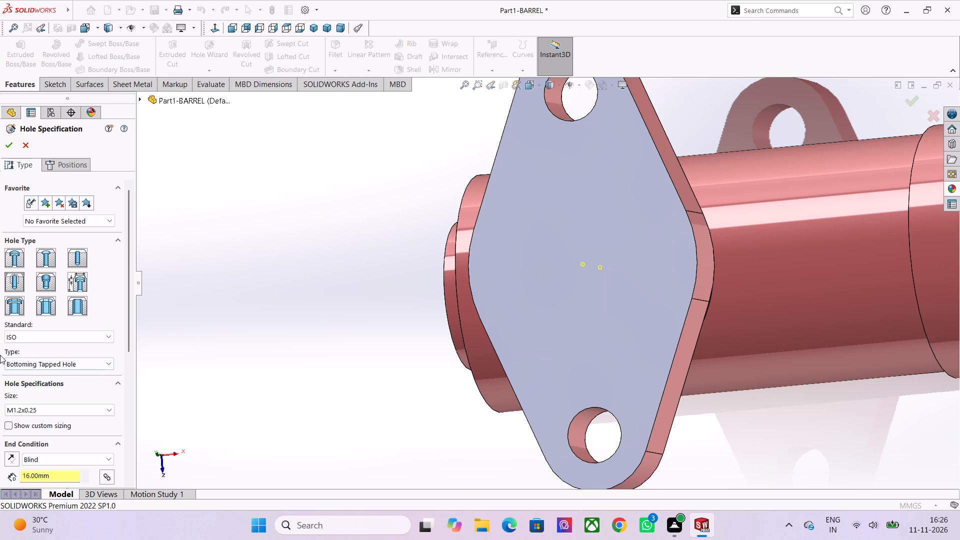
click(55, 336)
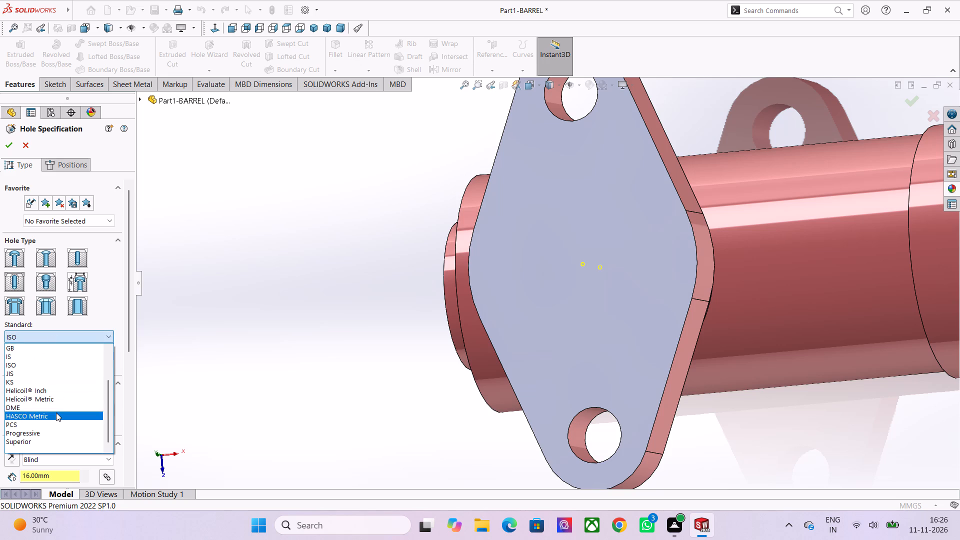
click(31, 367)
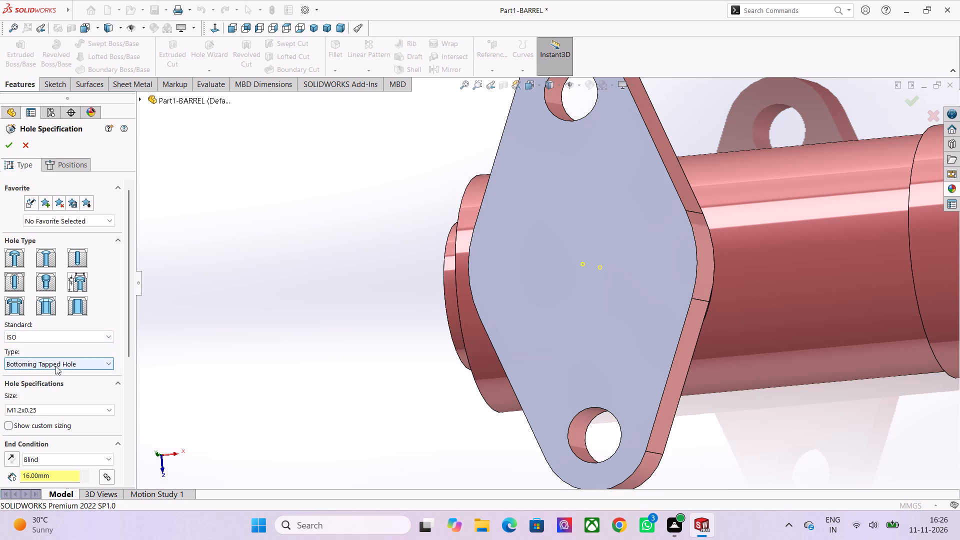
Set the size of the bottoming tapped hole to M27x2.0.
click(72, 412)
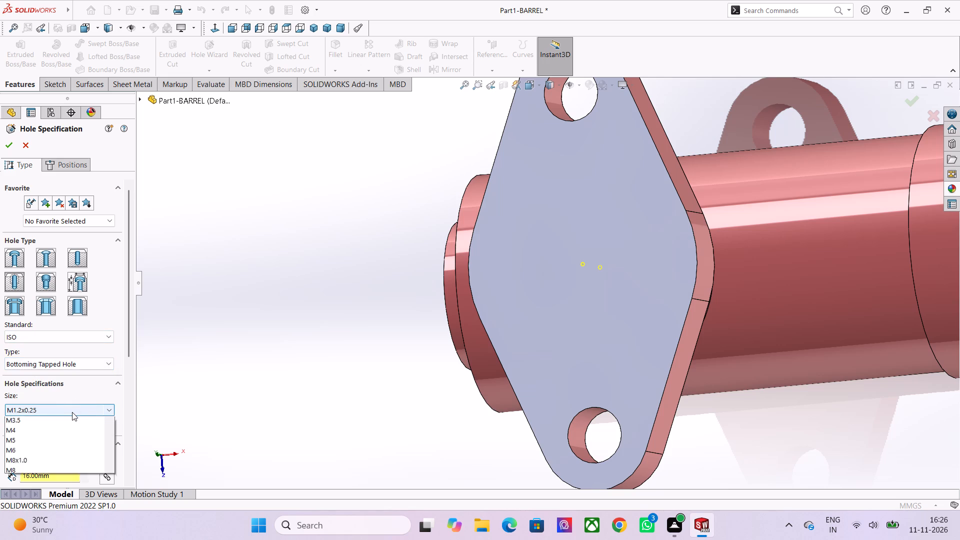
scroll(64, 495, down, 4)
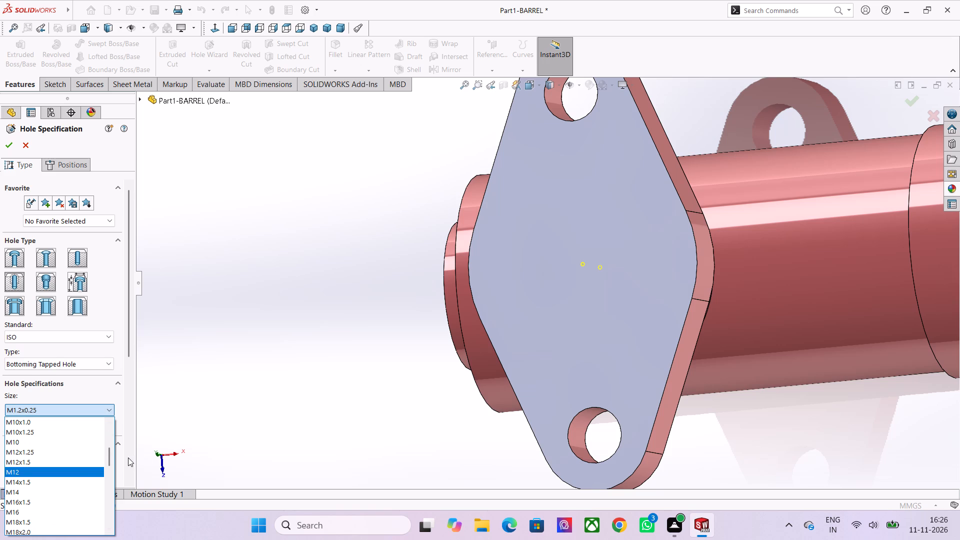
scroll(87, 470, down, 4)
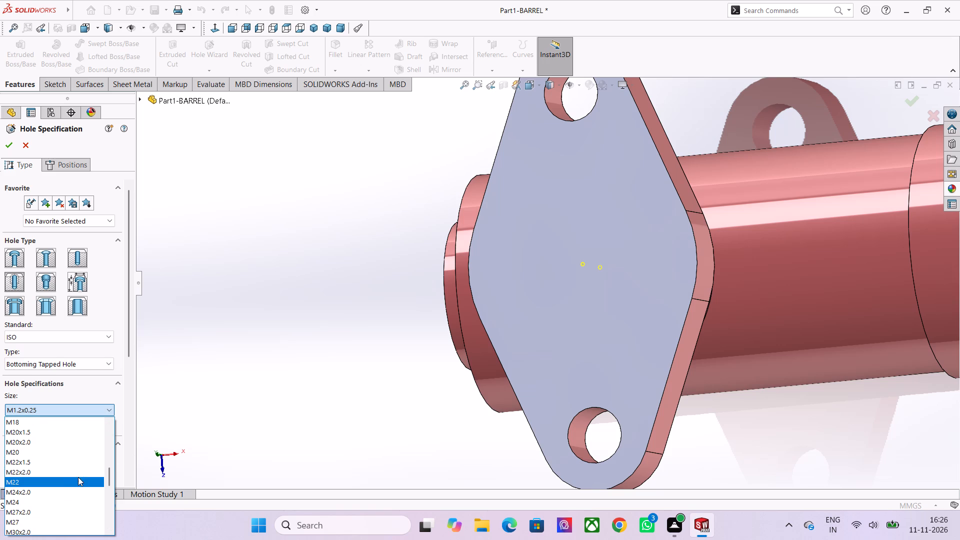
click(29, 511)
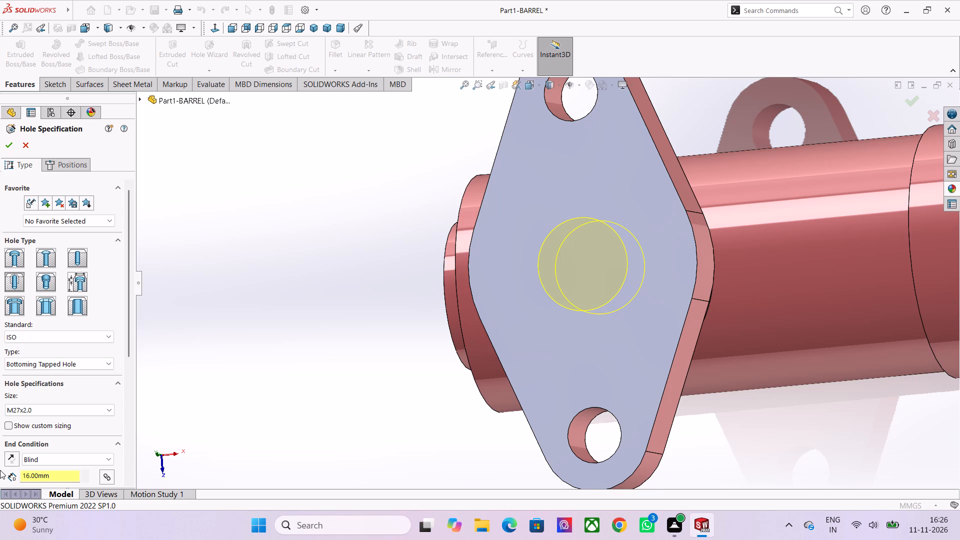
Give the tapped hole a cosmetic thread with thread callout, set the tolerance callout value to Tap Drill Depth (16), and accept the feature.
scroll(28, 449, down, 1)
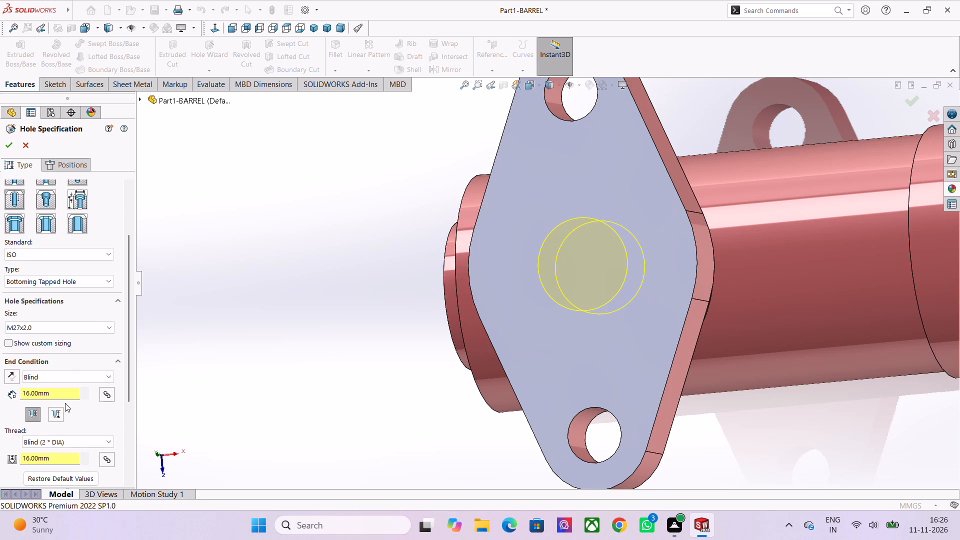
scroll(95, 449, down, 1)
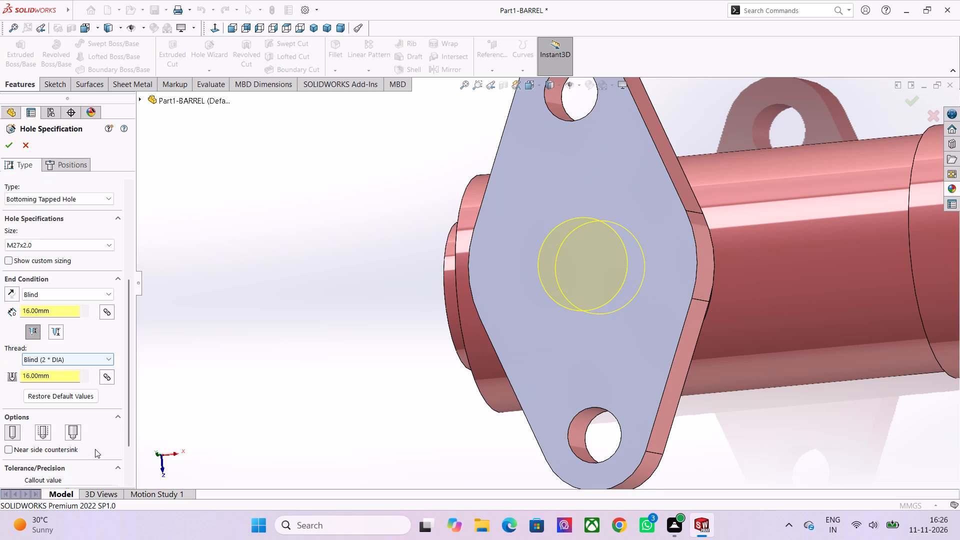
click(43, 427)
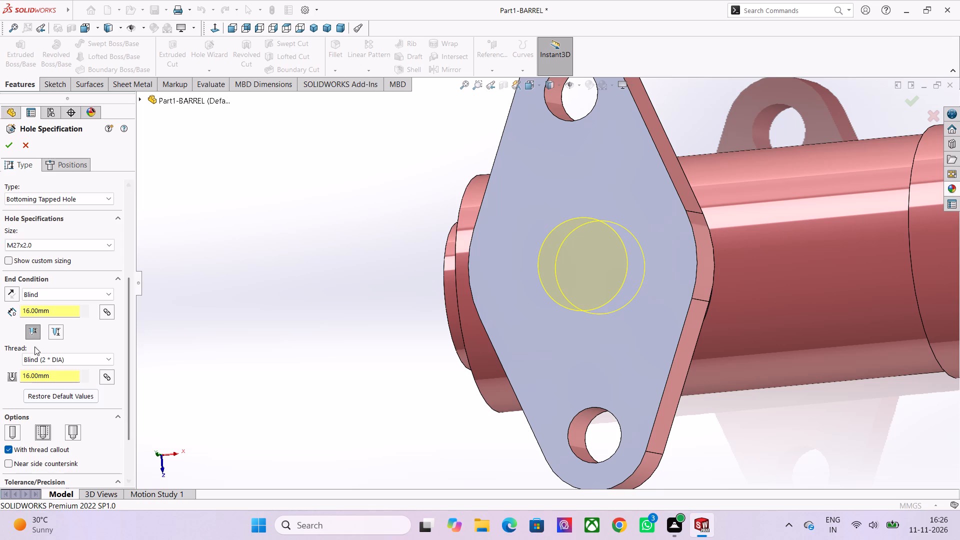
click(31, 328)
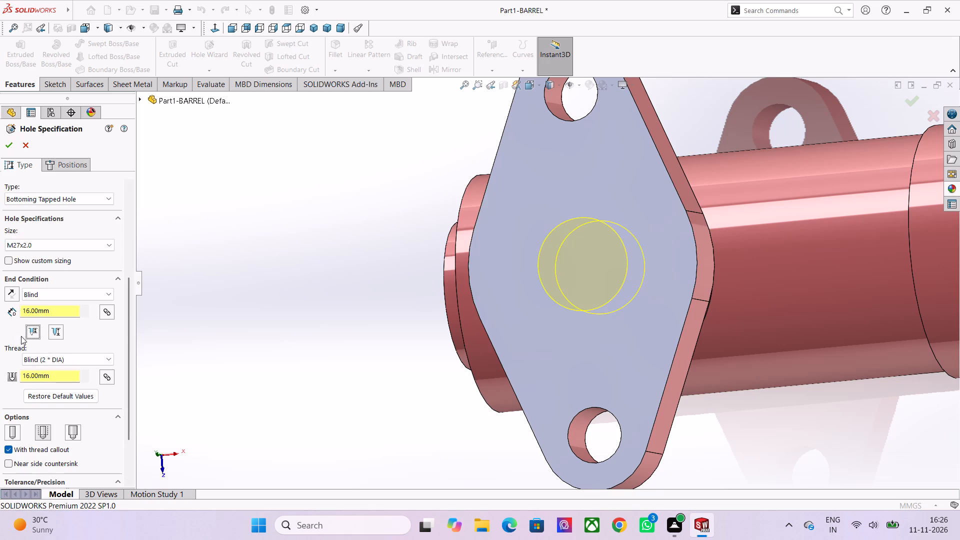
click(28, 335)
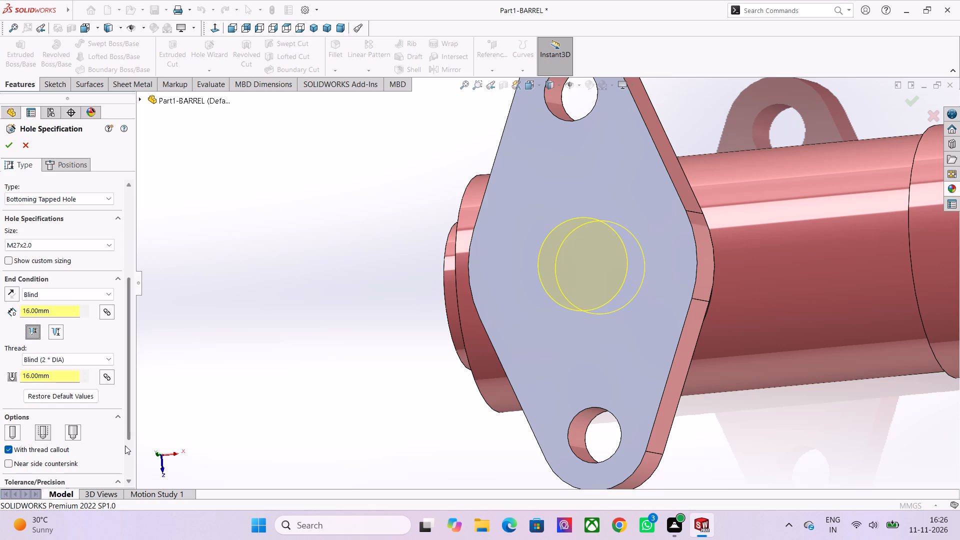
scroll(125, 445, down, 1)
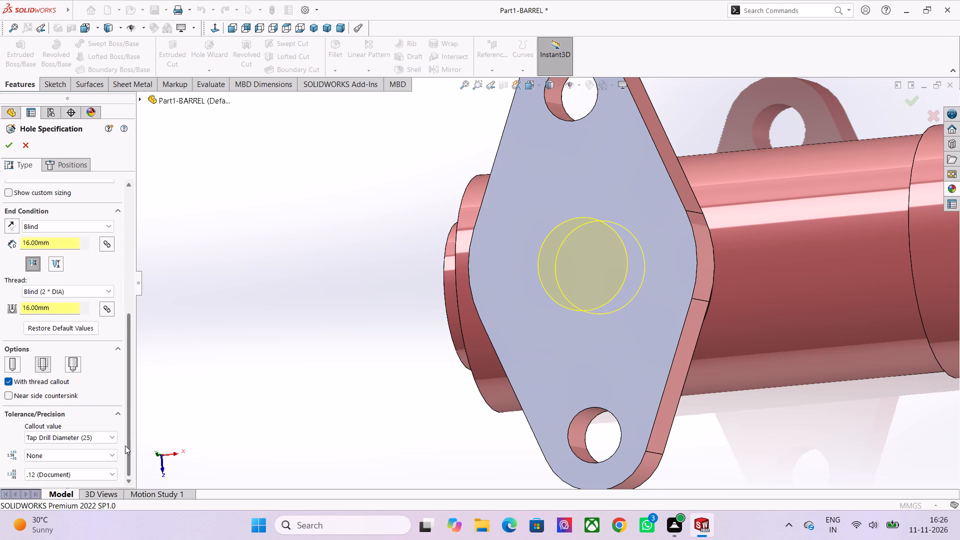
click(98, 434)
click(94, 457)
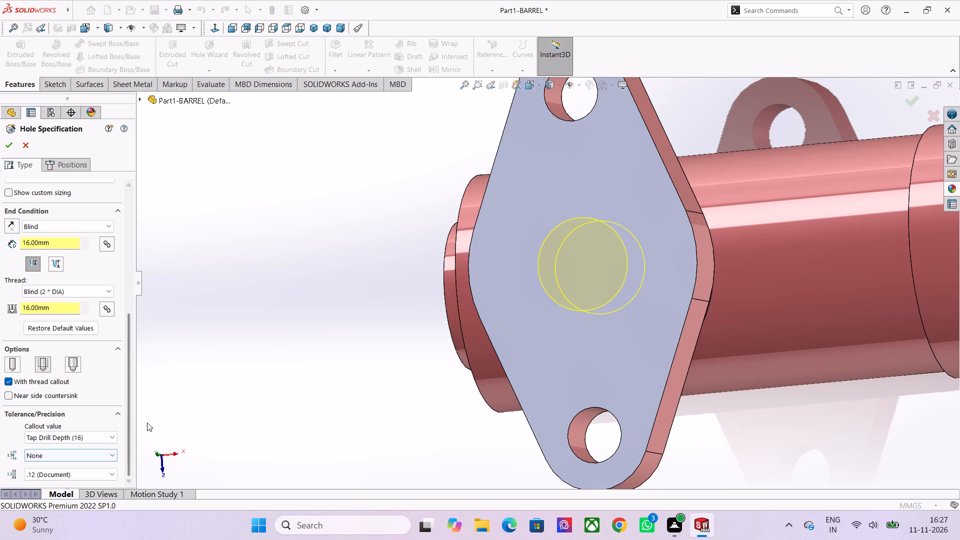
click(13, 149)
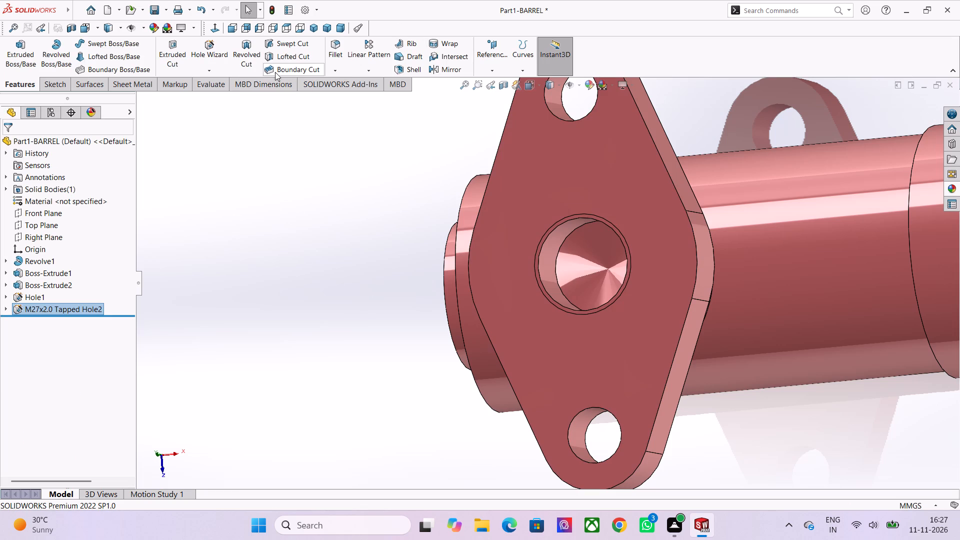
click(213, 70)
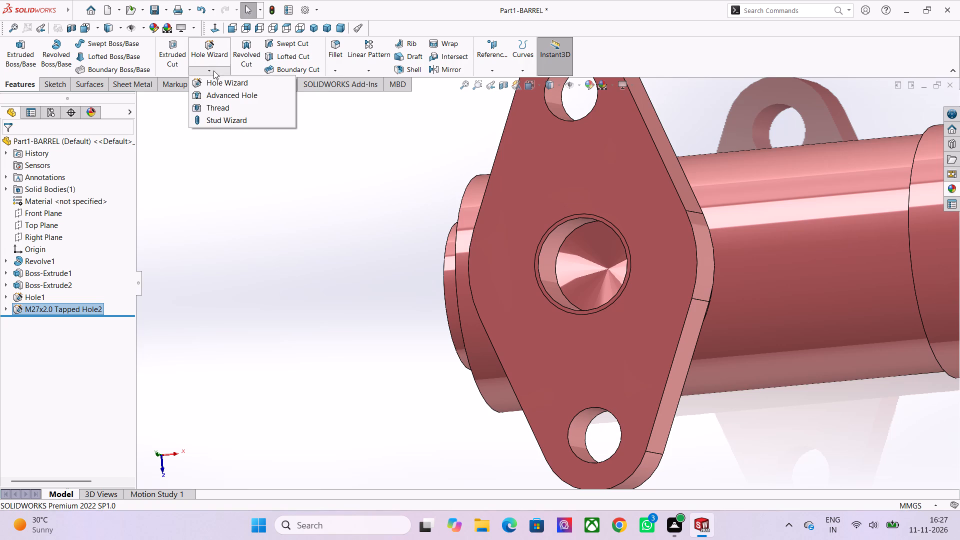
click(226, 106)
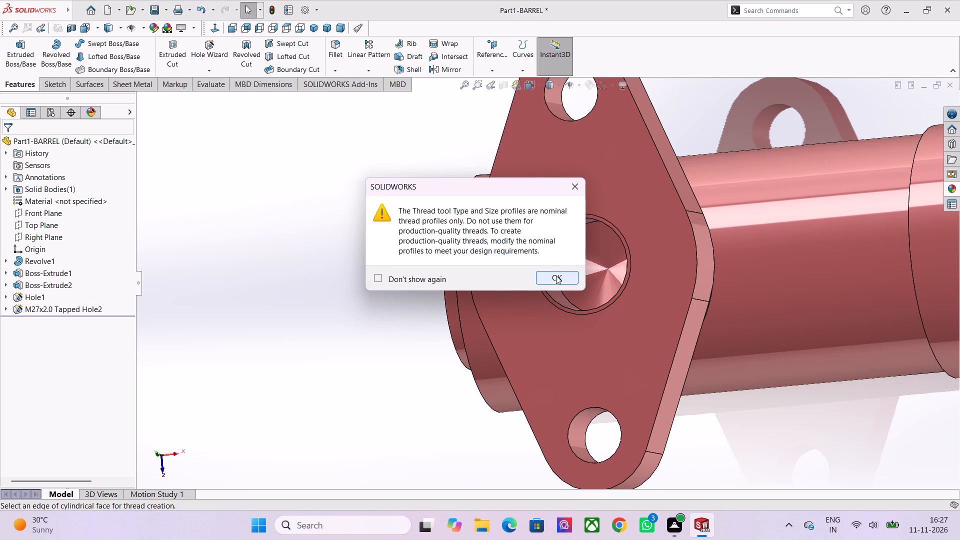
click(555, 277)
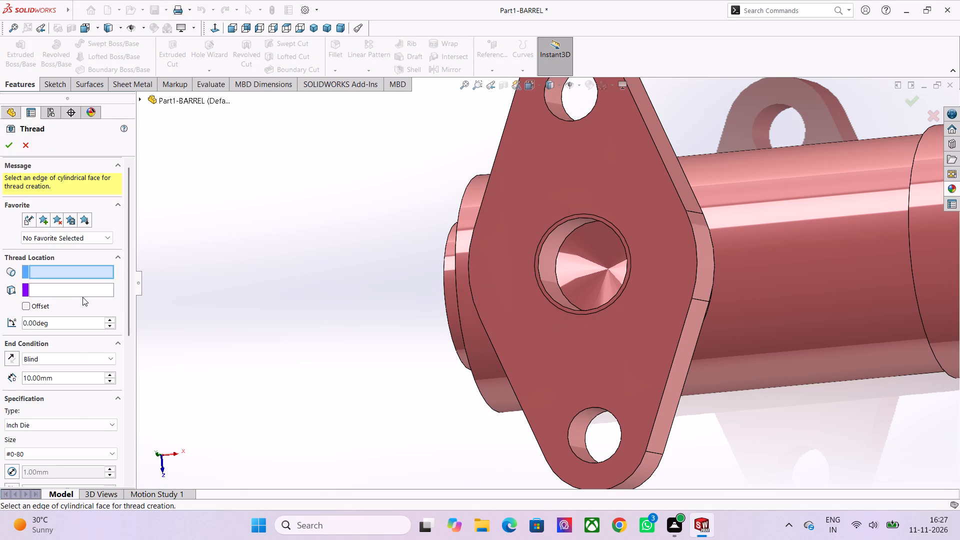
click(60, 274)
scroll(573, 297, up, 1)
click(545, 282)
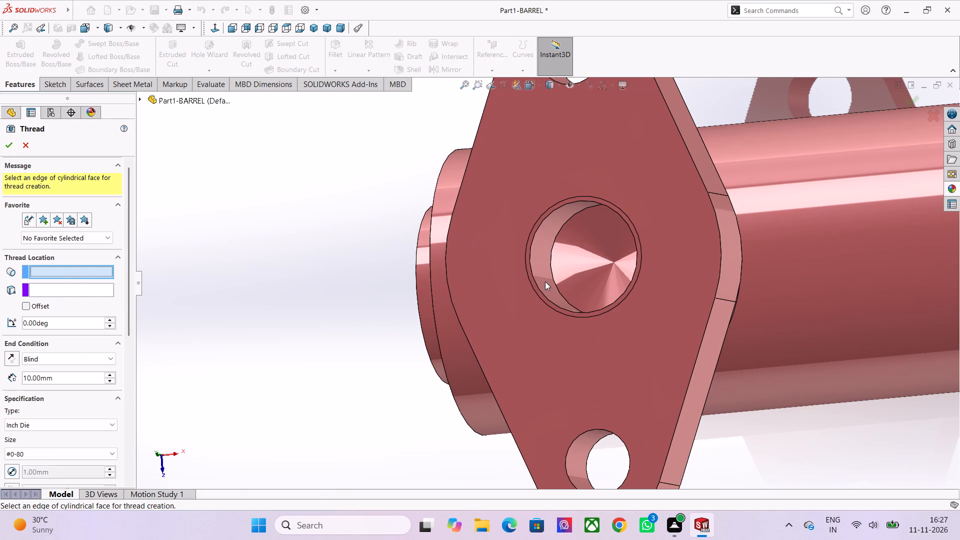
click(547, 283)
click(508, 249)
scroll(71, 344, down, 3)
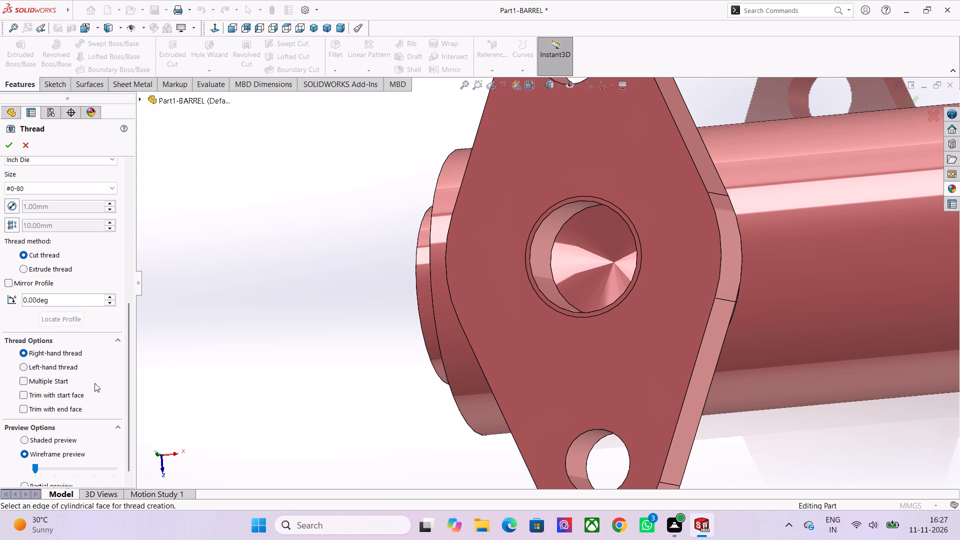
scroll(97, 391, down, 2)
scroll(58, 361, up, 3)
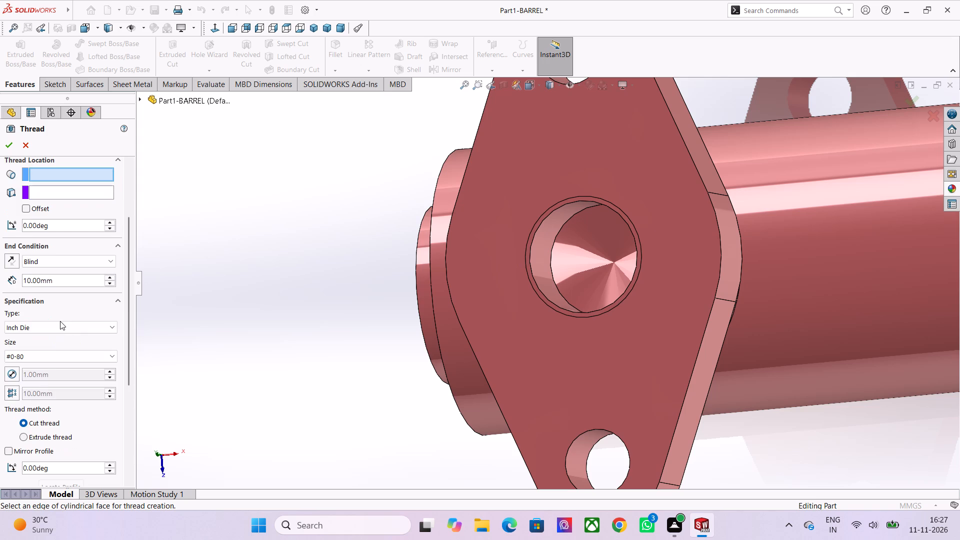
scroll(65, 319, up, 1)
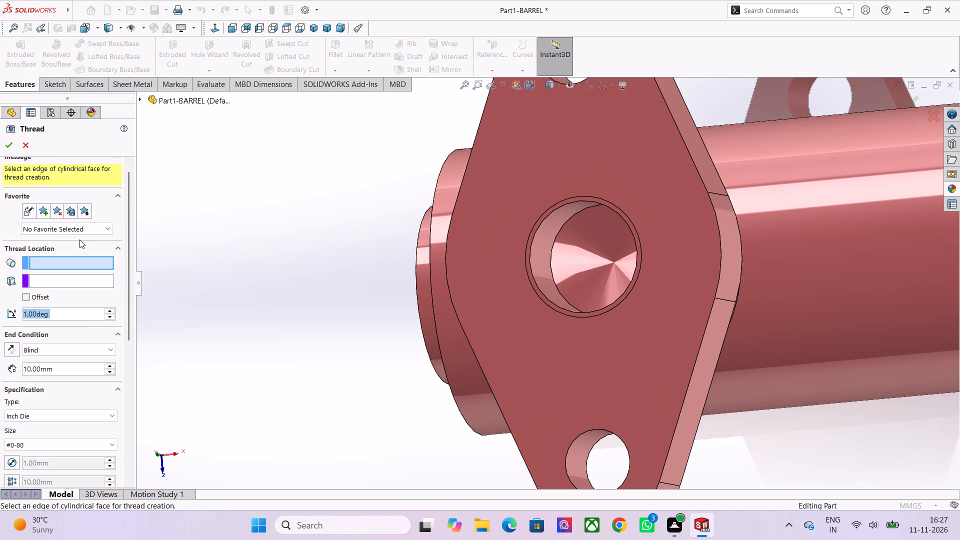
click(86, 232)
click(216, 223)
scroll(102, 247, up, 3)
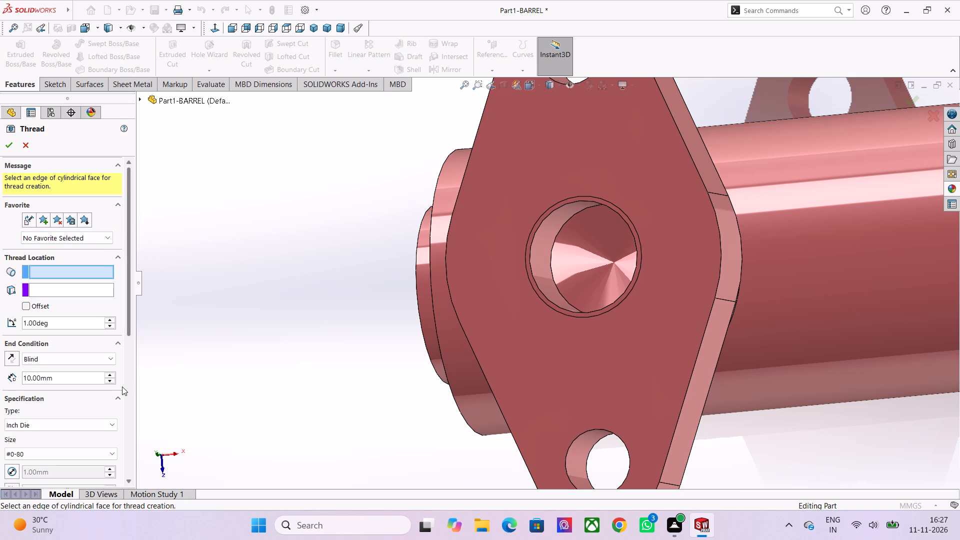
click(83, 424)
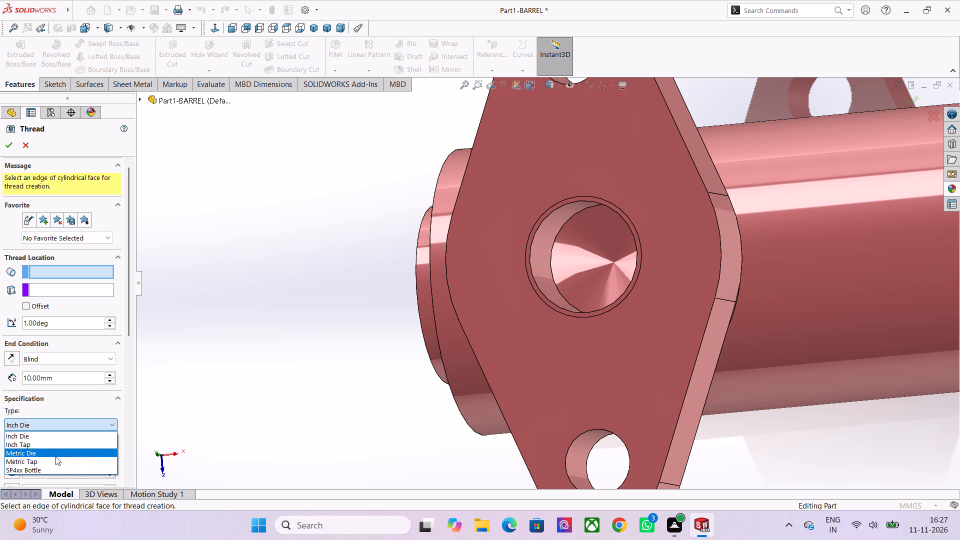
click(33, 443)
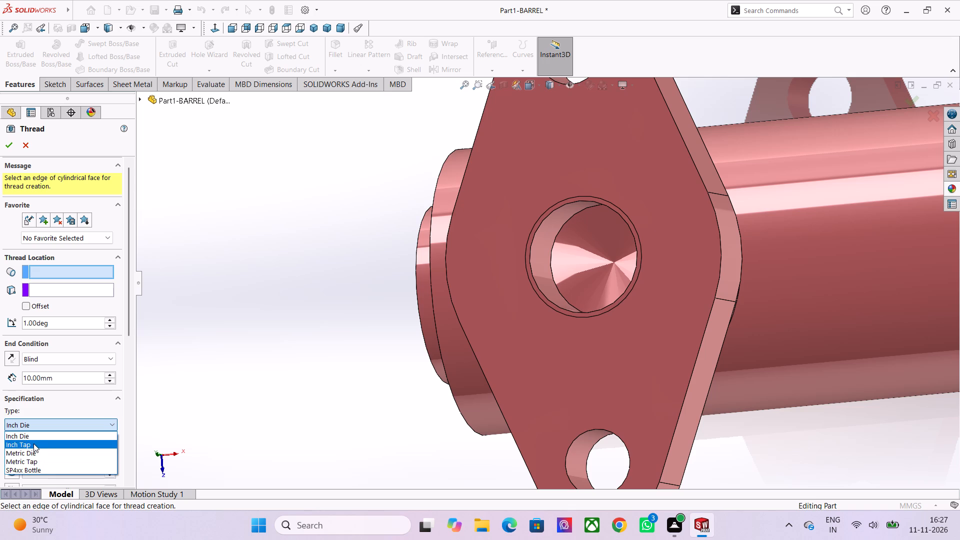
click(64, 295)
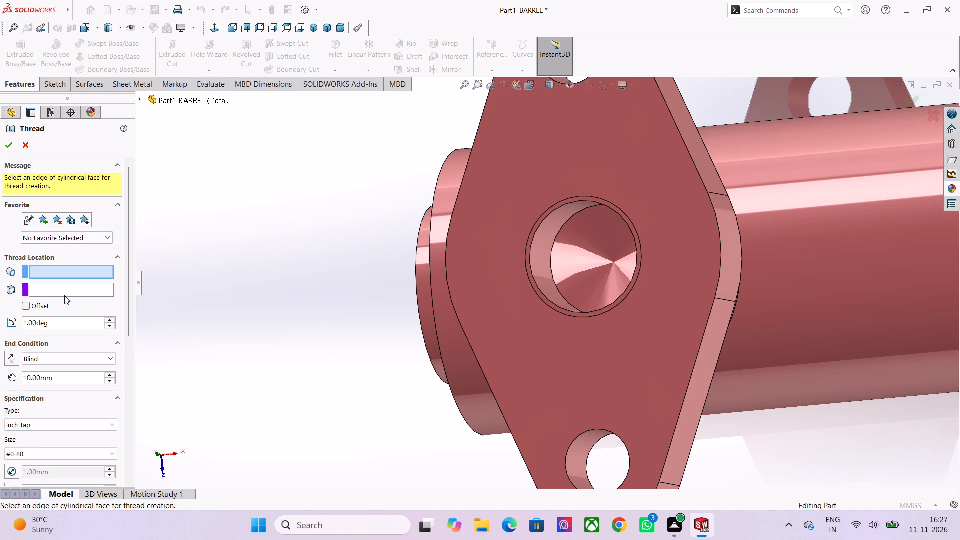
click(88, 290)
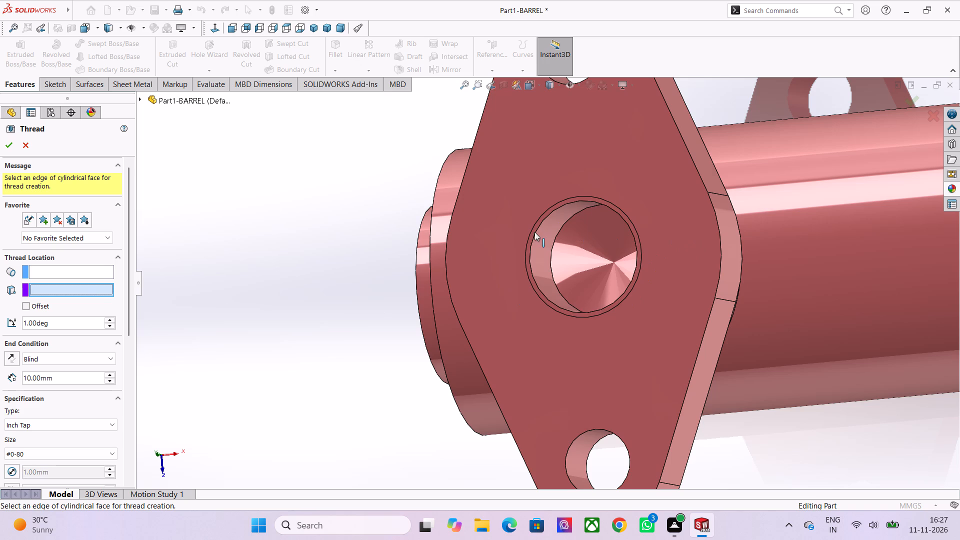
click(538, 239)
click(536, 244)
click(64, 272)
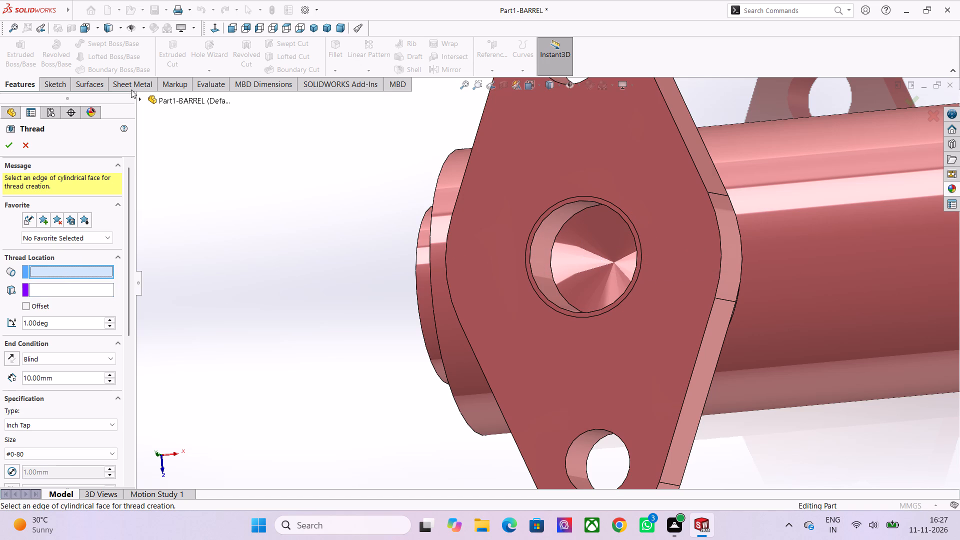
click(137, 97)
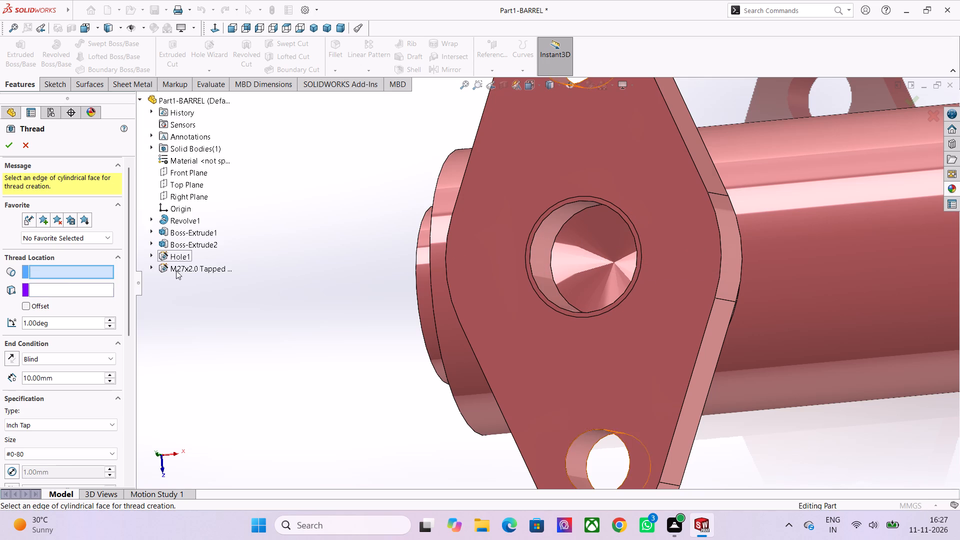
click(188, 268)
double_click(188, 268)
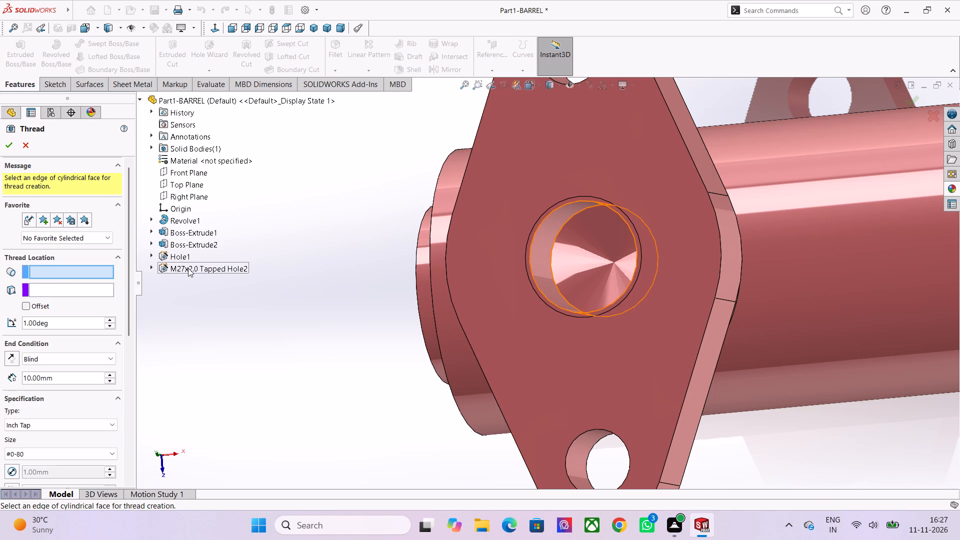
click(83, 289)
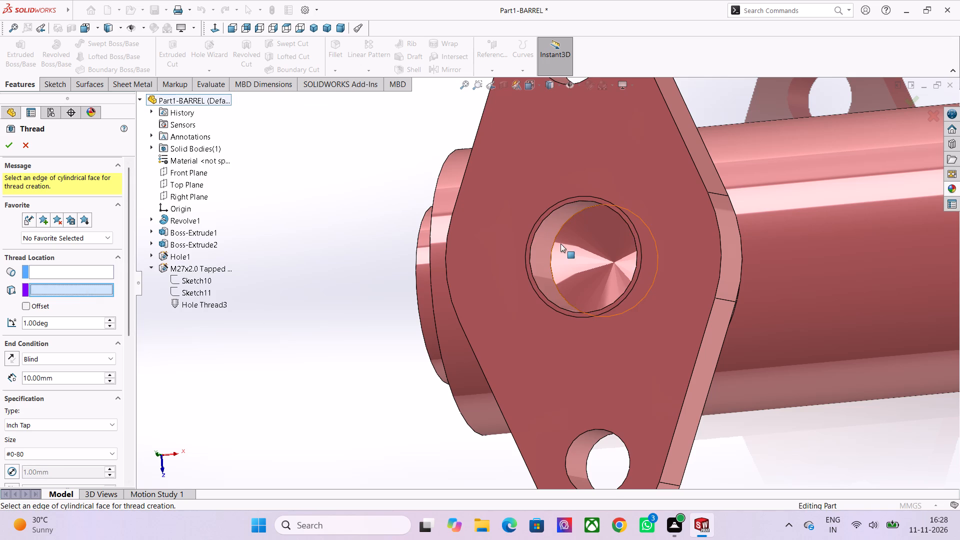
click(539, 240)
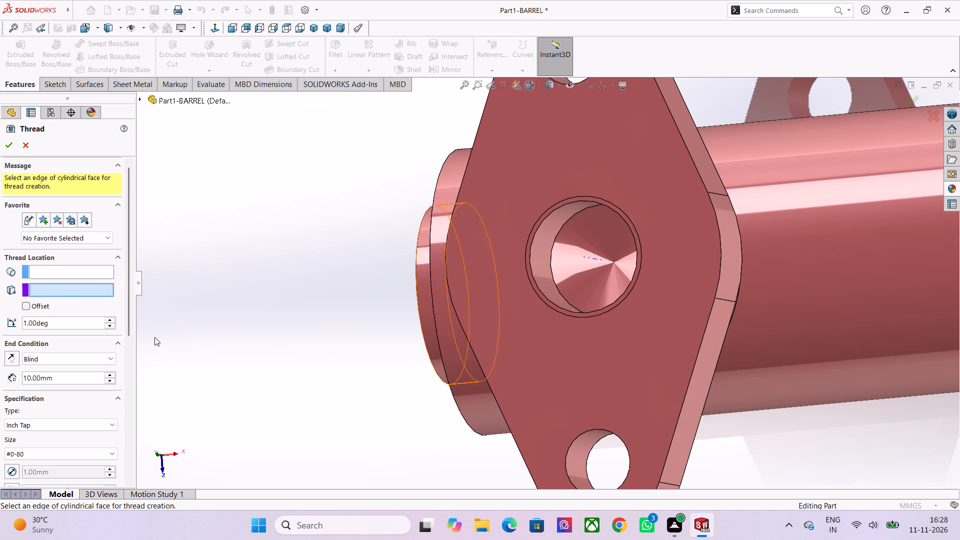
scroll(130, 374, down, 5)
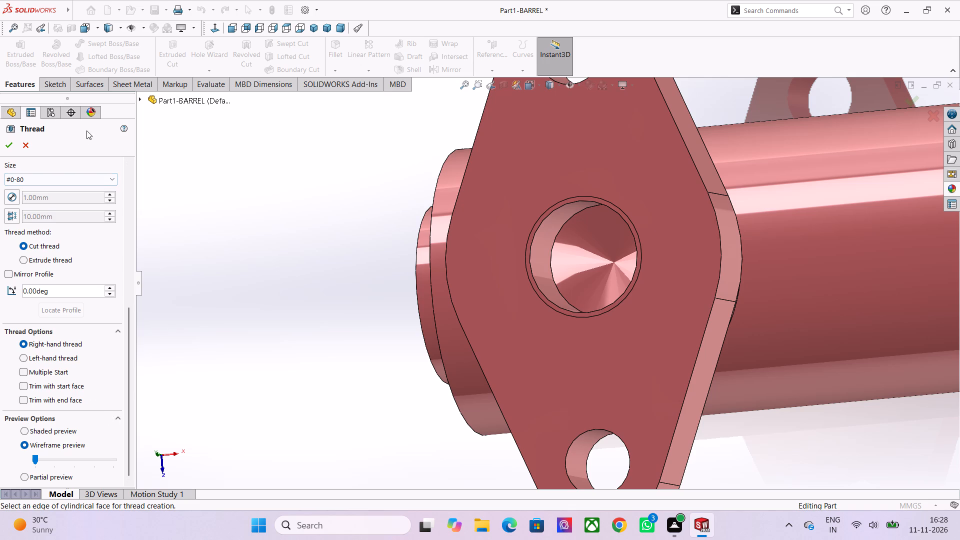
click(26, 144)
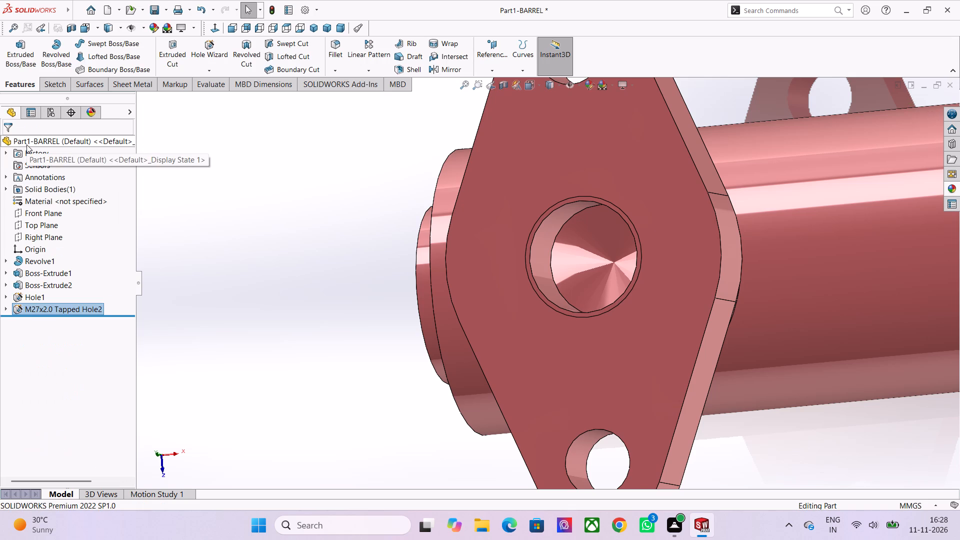
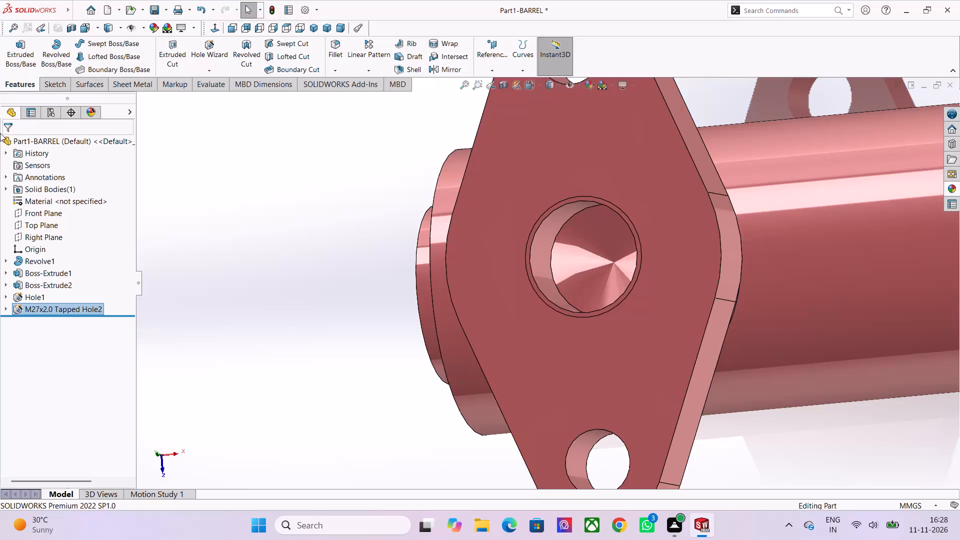
Examine the central tapped hole in the flange face, straight on and from several angles, including its conical bottom.
scroll(34, 130, down, 1)
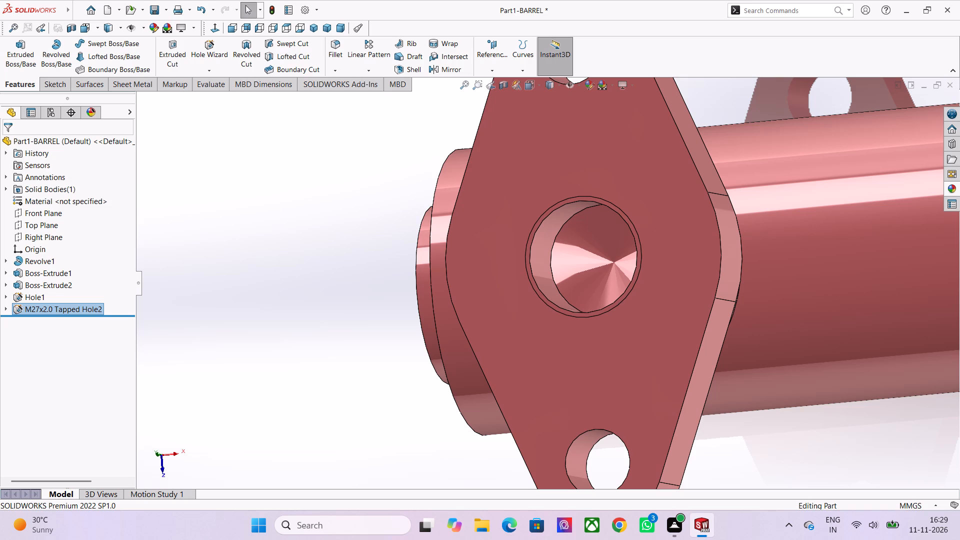
click(217, 27)
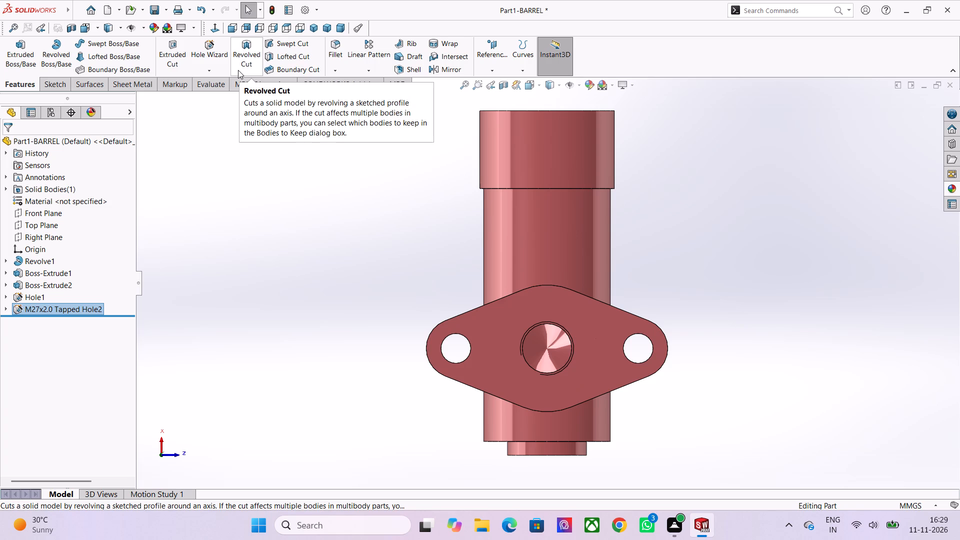
scroll(237, 69, down, 1)
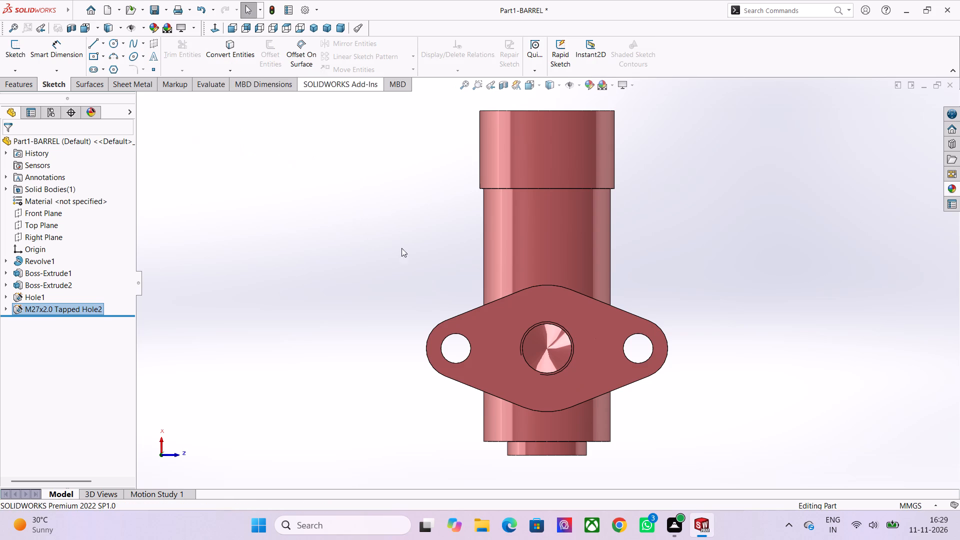
scroll(472, 337, down, 1)
scroll(515, 350, up, 2)
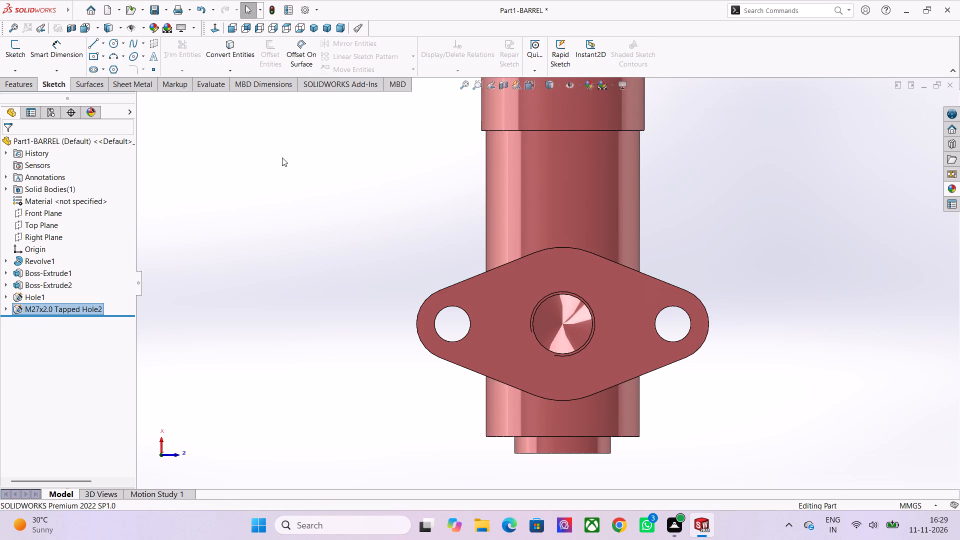
middle_drag(658, 404, 613, 539)
scroll(392, 186, up, 2)
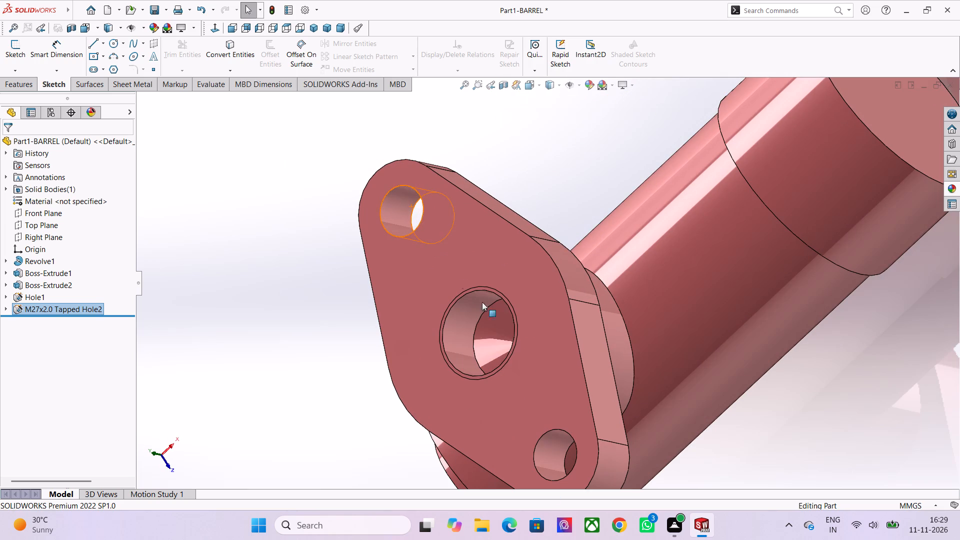
click(467, 321)
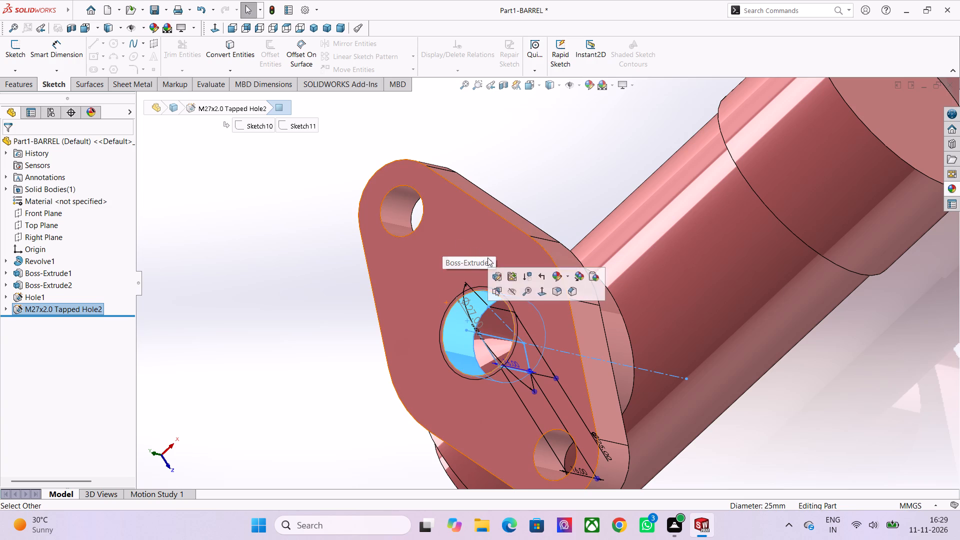
scroll(478, 299, up, 1)
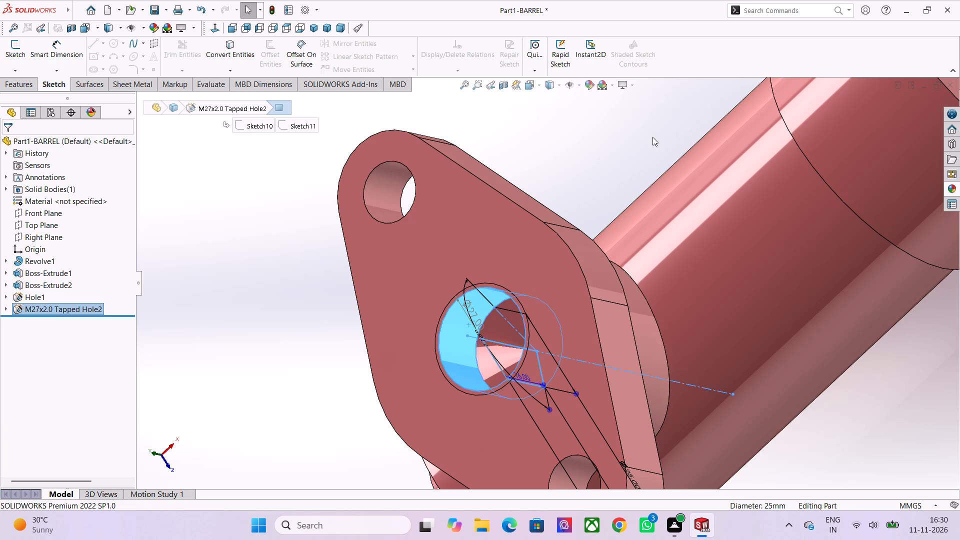
middle_drag(653, 137, 685, 153)
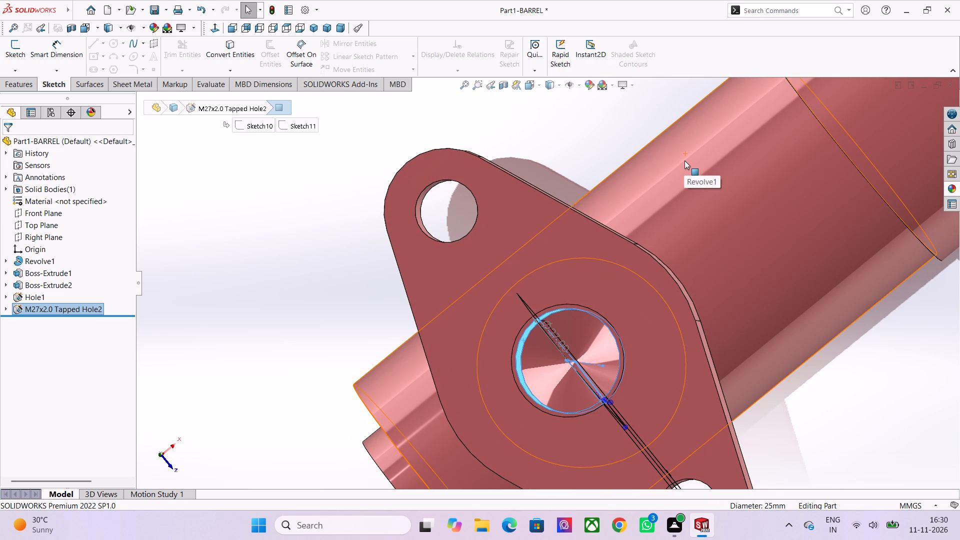
scroll(622, 358, up, 2)
middle_drag(654, 355, 669, 352)
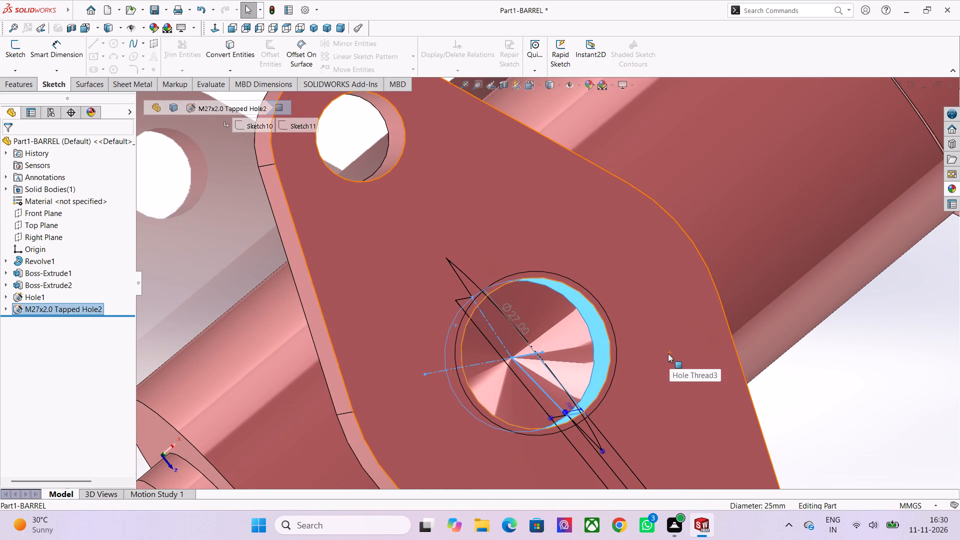
middle_drag(590, 291, 552, 264)
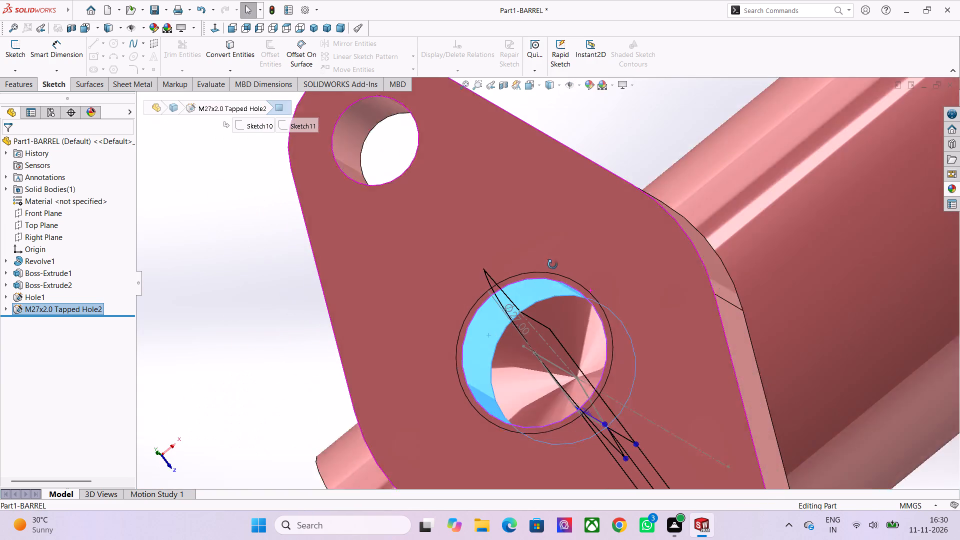
middle_drag(552, 264, 552, 264)
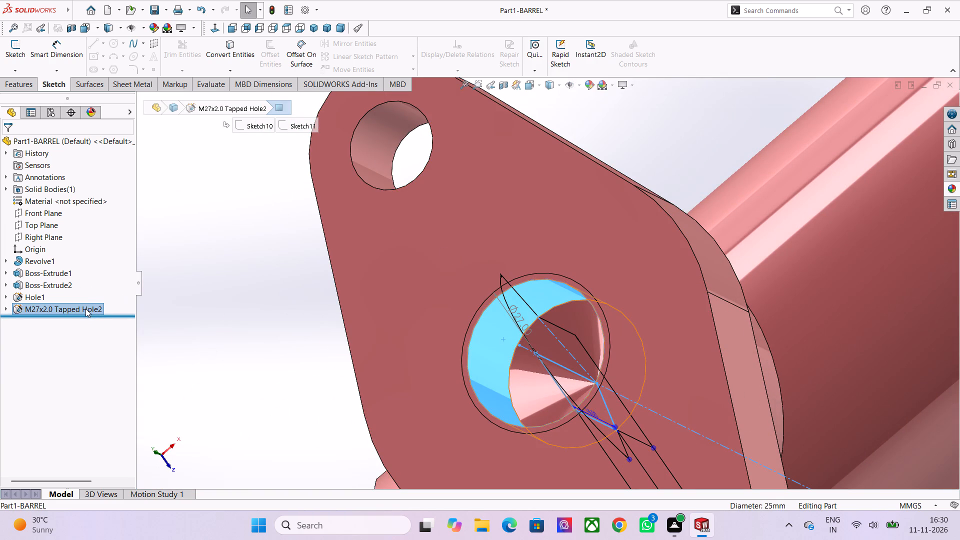
Edit the M27x2.0 tapped hole to drop the thread class, add a 27.05 mm, 90-degree near side countersink, and accept.
right_click(83, 307)
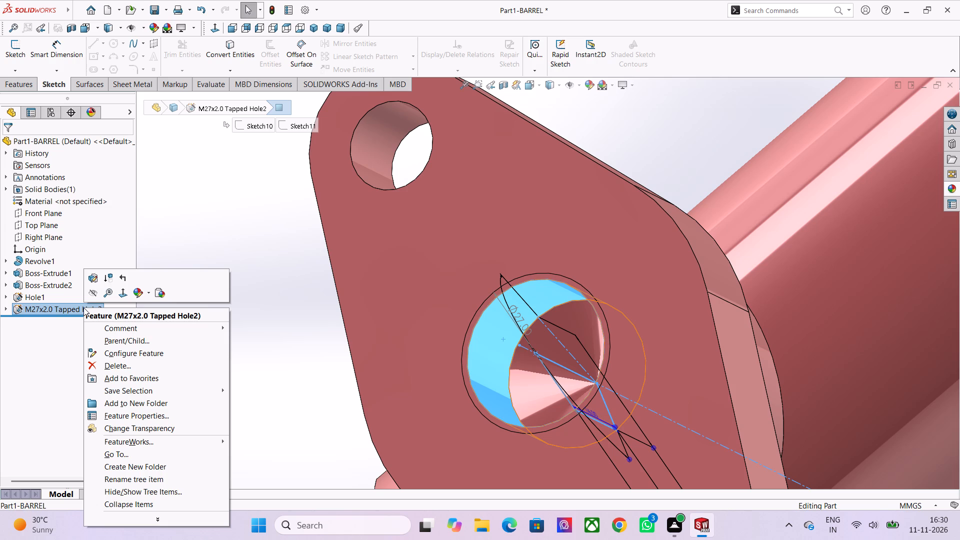
scroll(567, 11, up, 1)
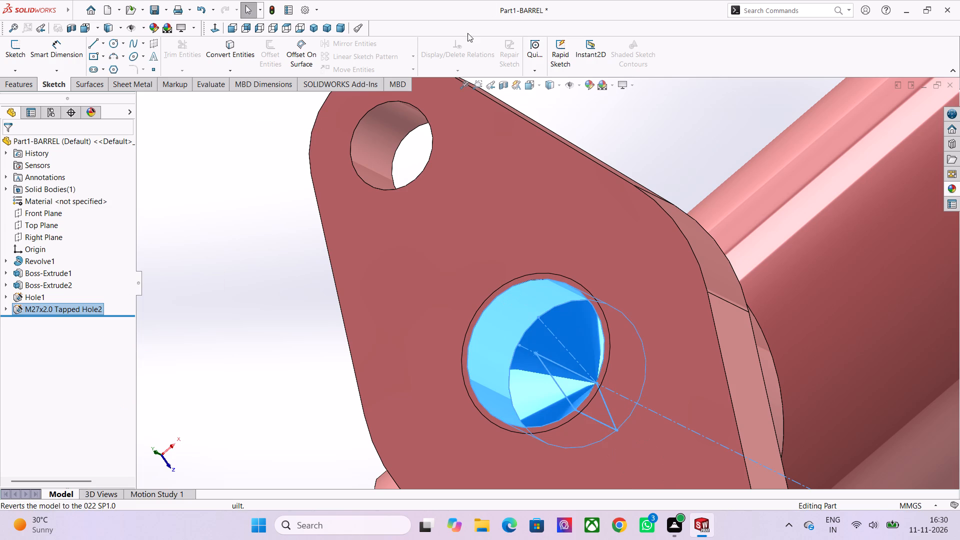
right_click(86, 310)
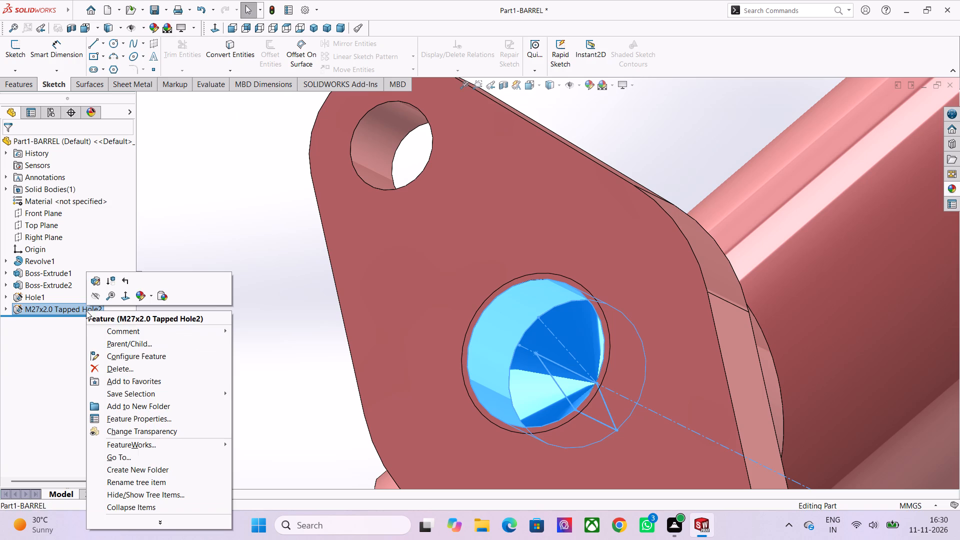
click(89, 280)
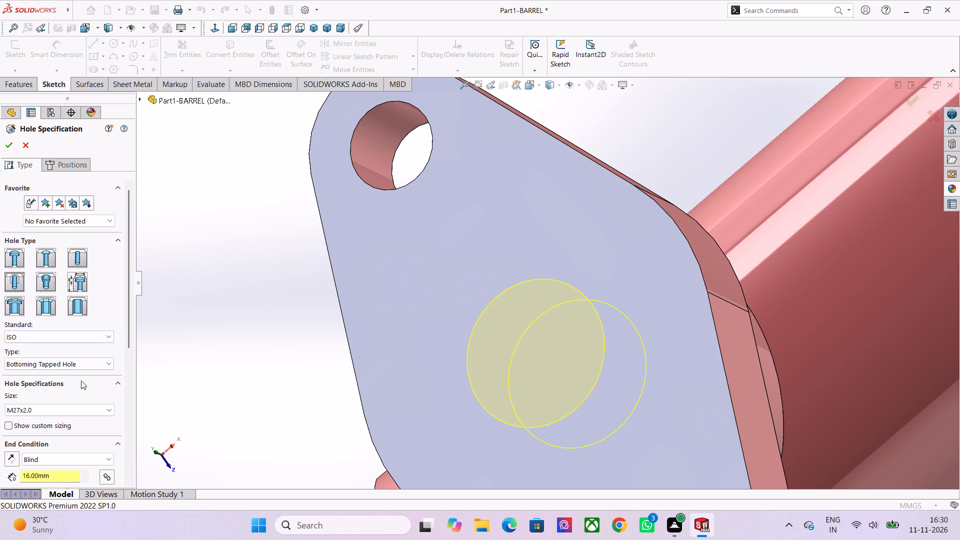
scroll(124, 376, down, 1)
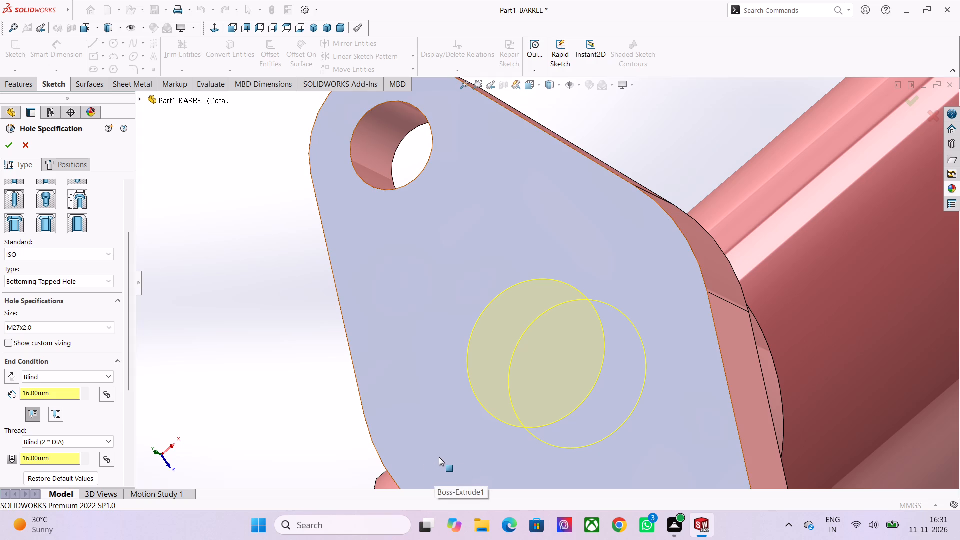
scroll(388, 328, up, 1)
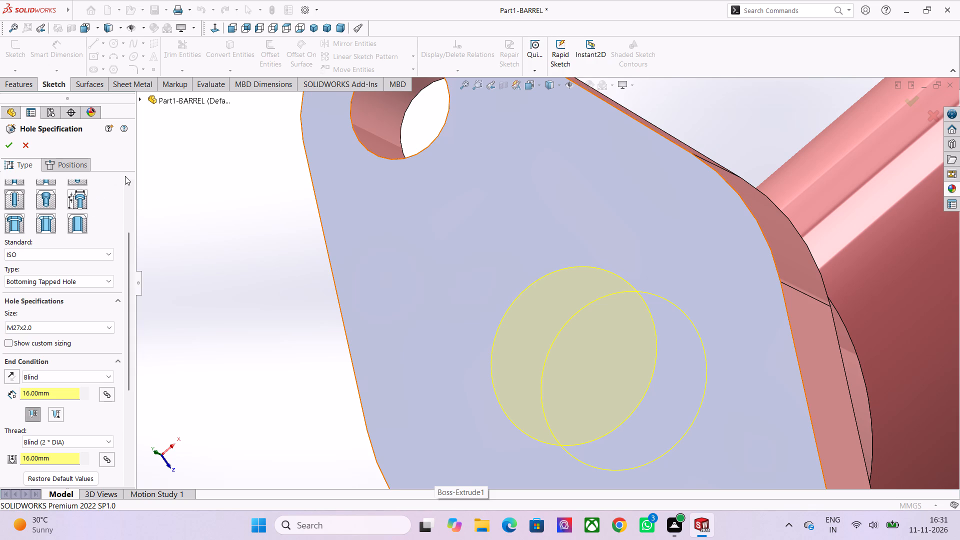
middle_drag(524, 262, 588, 333)
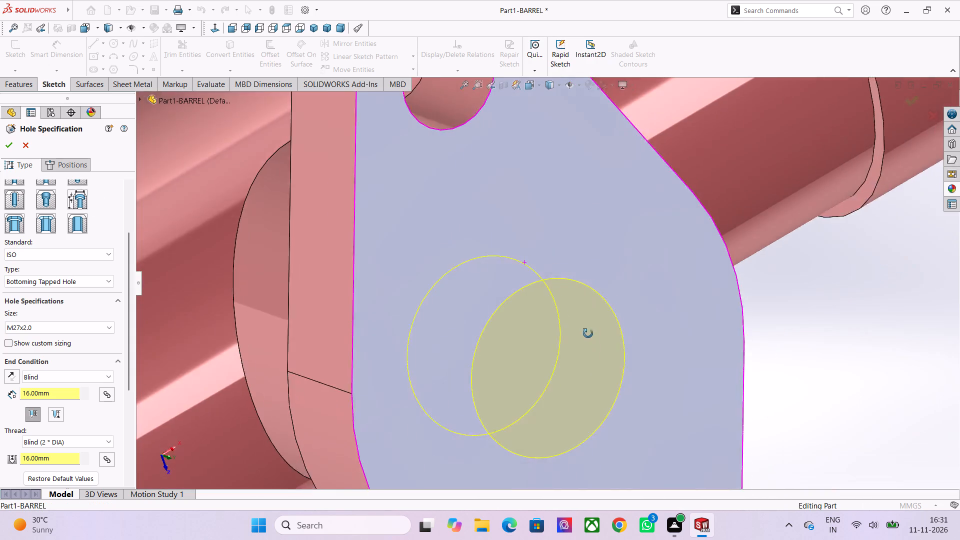
middle_drag(588, 333, 586, 267)
scroll(589, 267, down, 4)
middle_drag(552, 270, 513, 334)
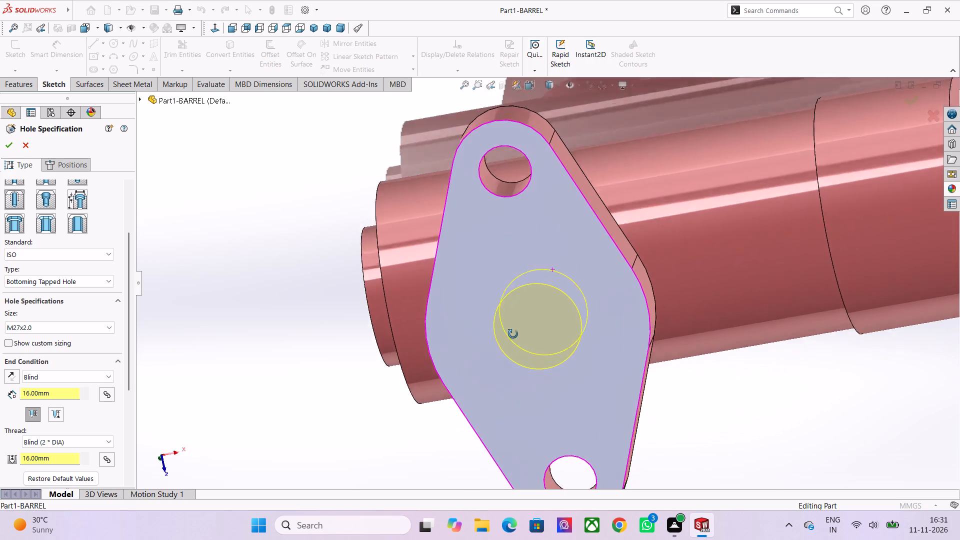
middle_drag(513, 334, 523, 342)
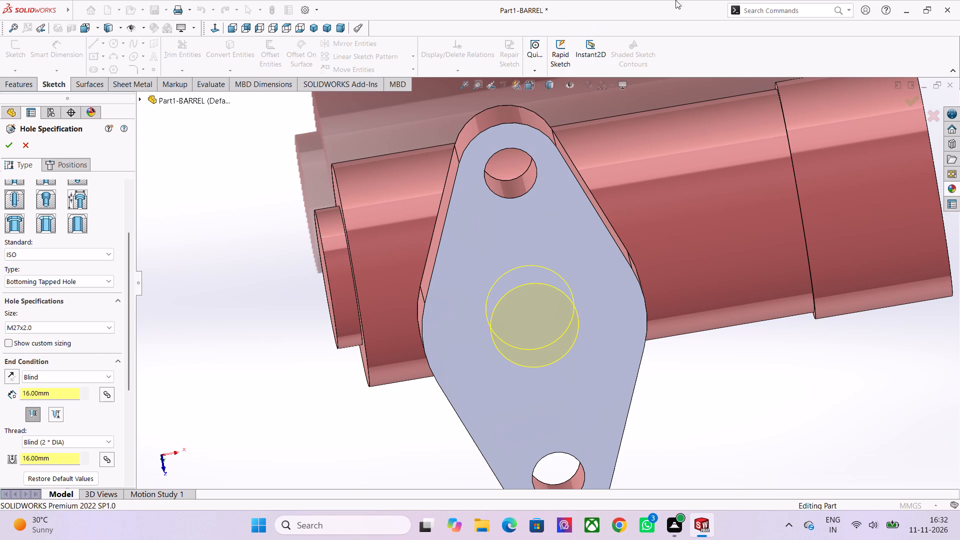
middle_drag(570, 257, 514, 254)
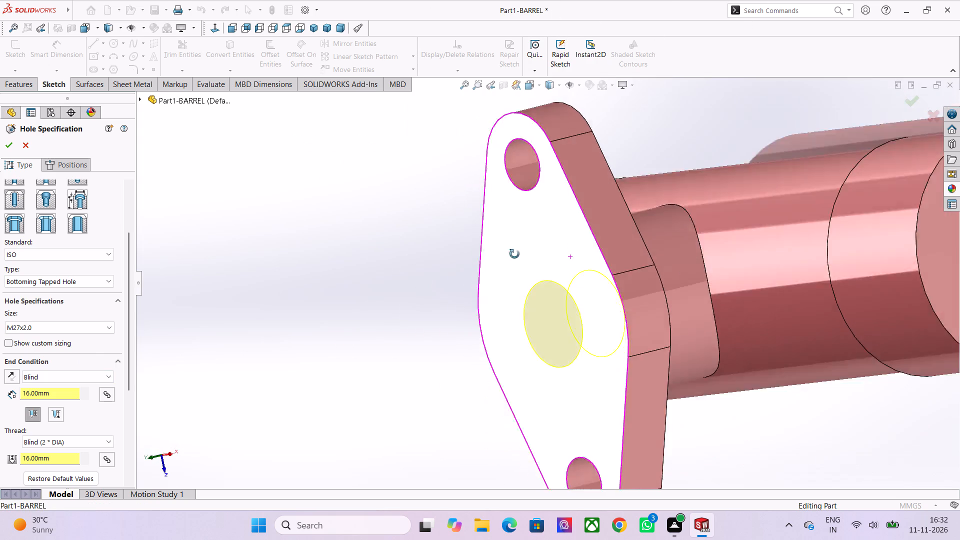
middle_drag(514, 254, 529, 282)
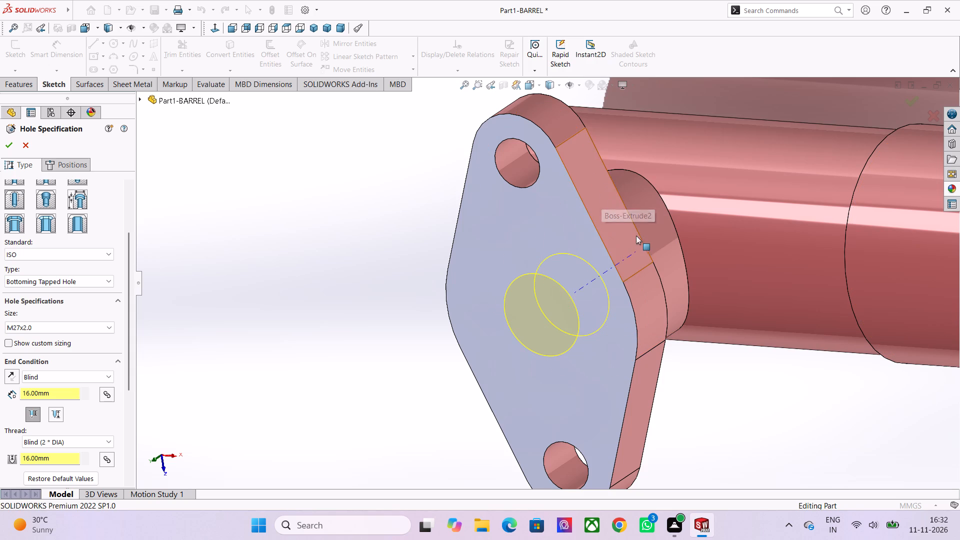
scroll(622, 265, down, 2)
middle_drag(611, 291, 606, 337)
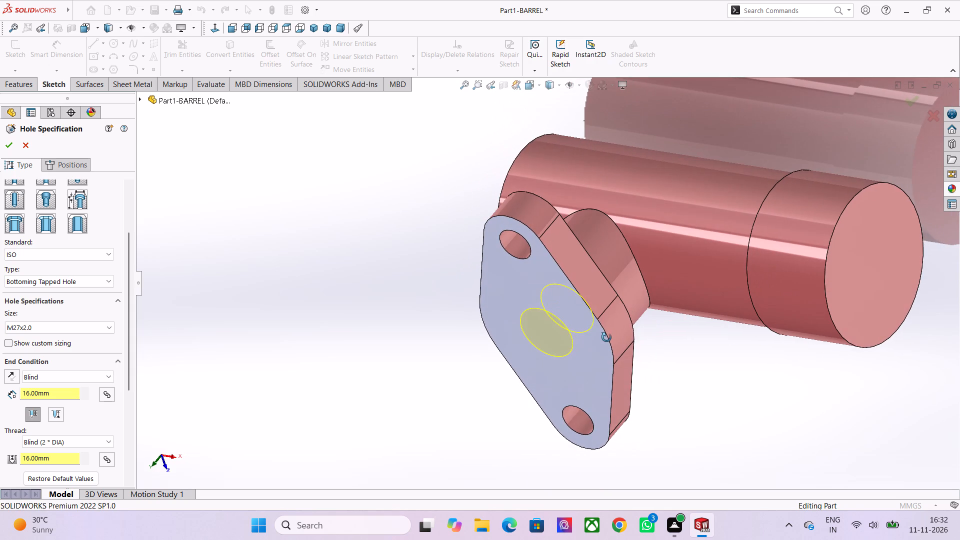
middle_drag(606, 337, 606, 337)
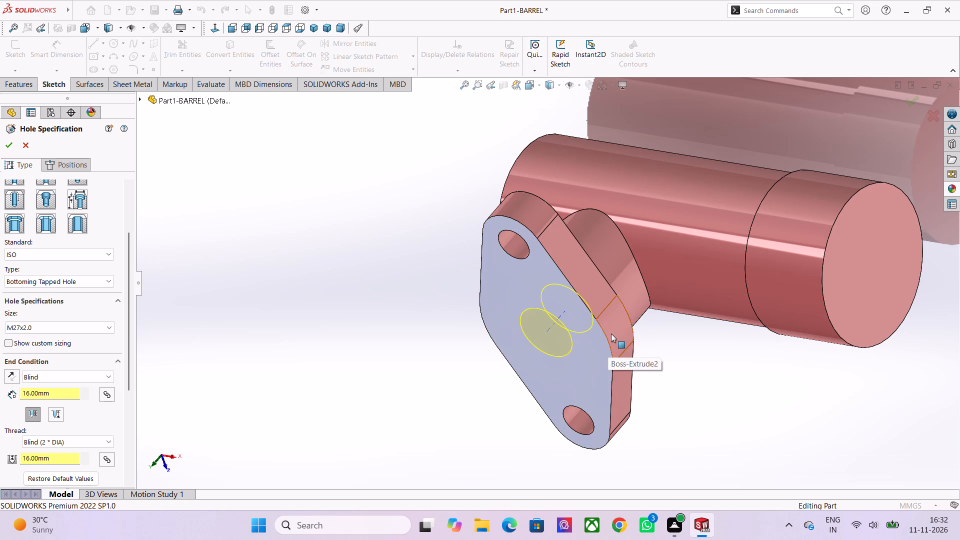
middle_drag(588, 339, 602, 310)
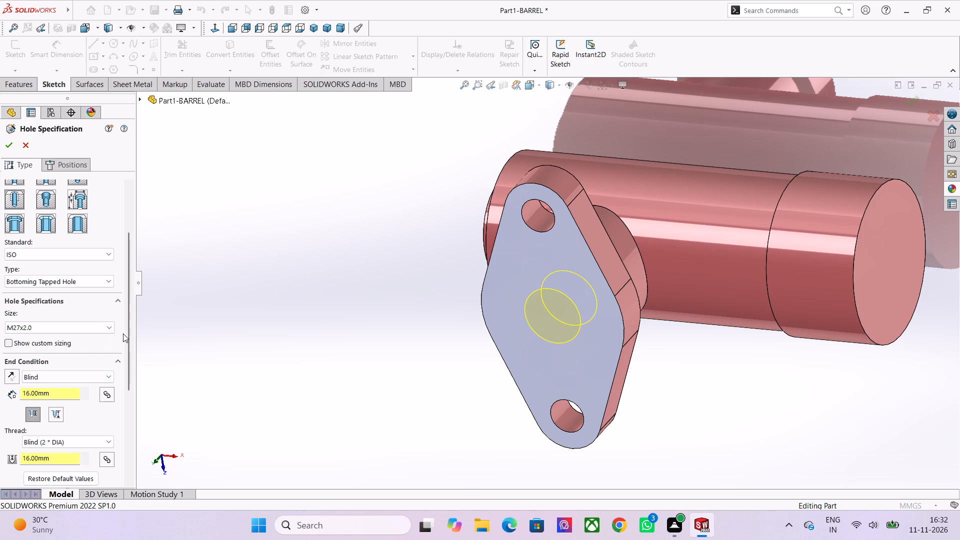
scroll(125, 339, down, 3)
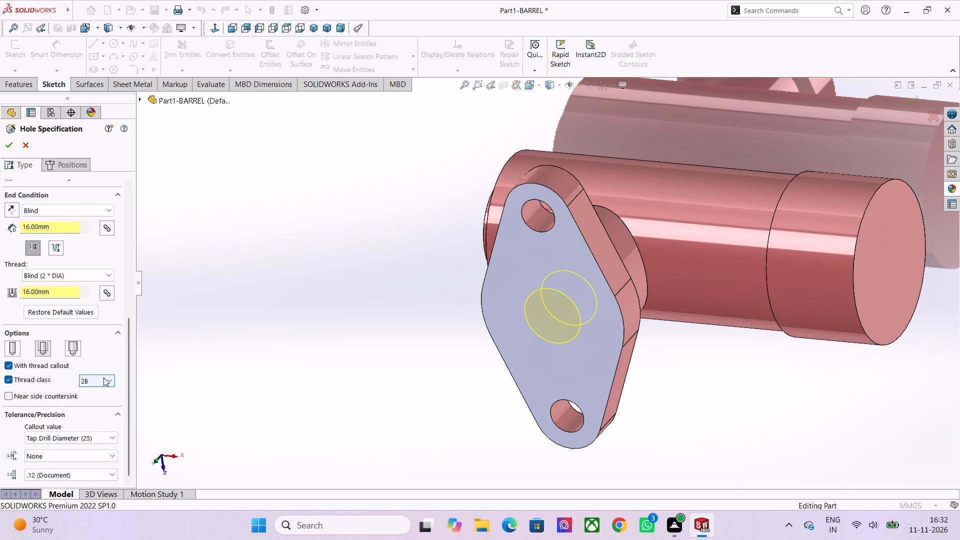
click(8, 379)
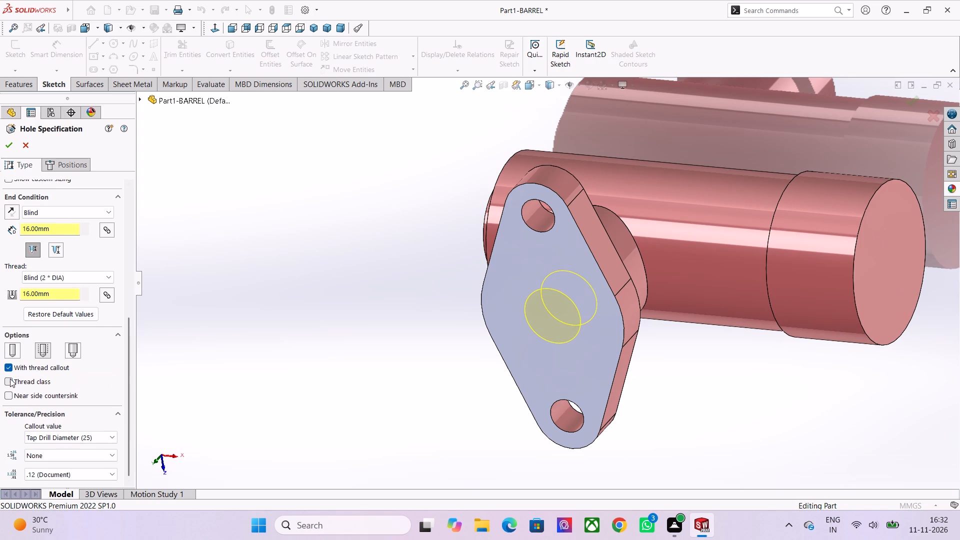
click(6, 392)
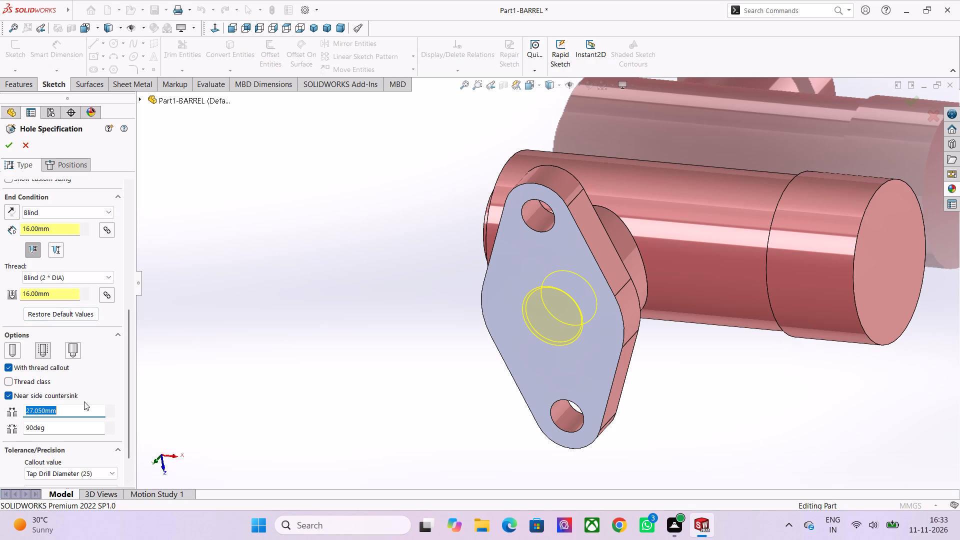
click(8, 148)
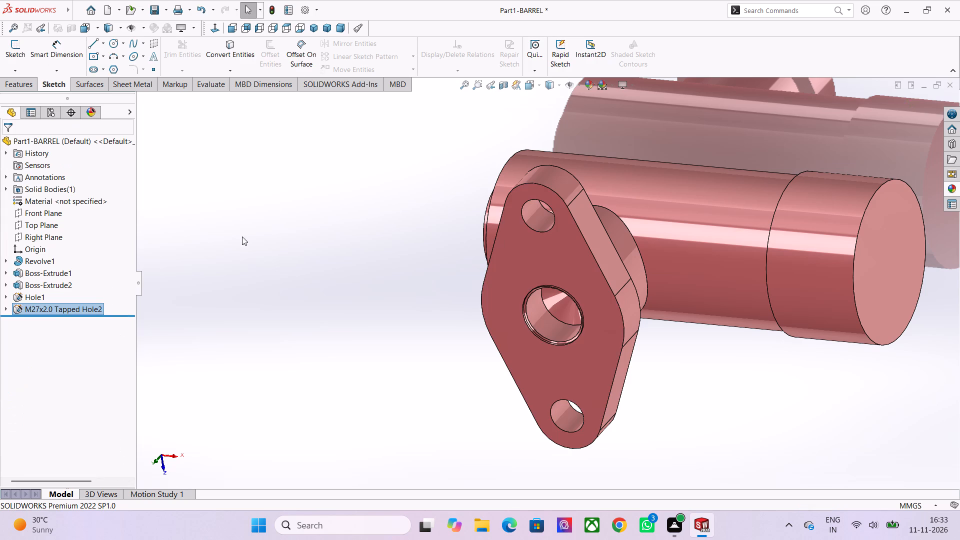
Reopen the central M27x2.0 hole, change its type from Bottoming Tapped Hole to Tapped hole, and accept.
middle_drag(425, 284, 399, 276)
scroll(545, 343, up, 3)
right_click(541, 278)
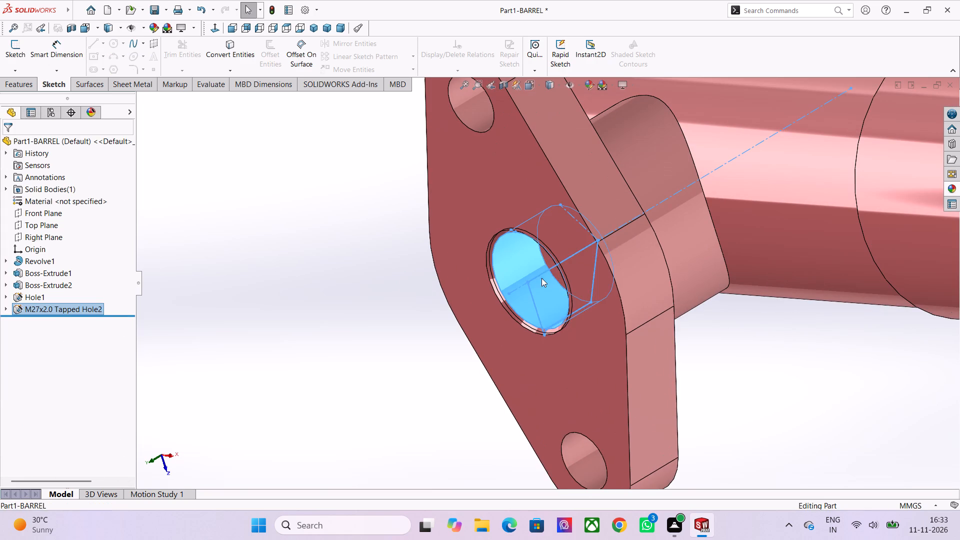
click(549, 249)
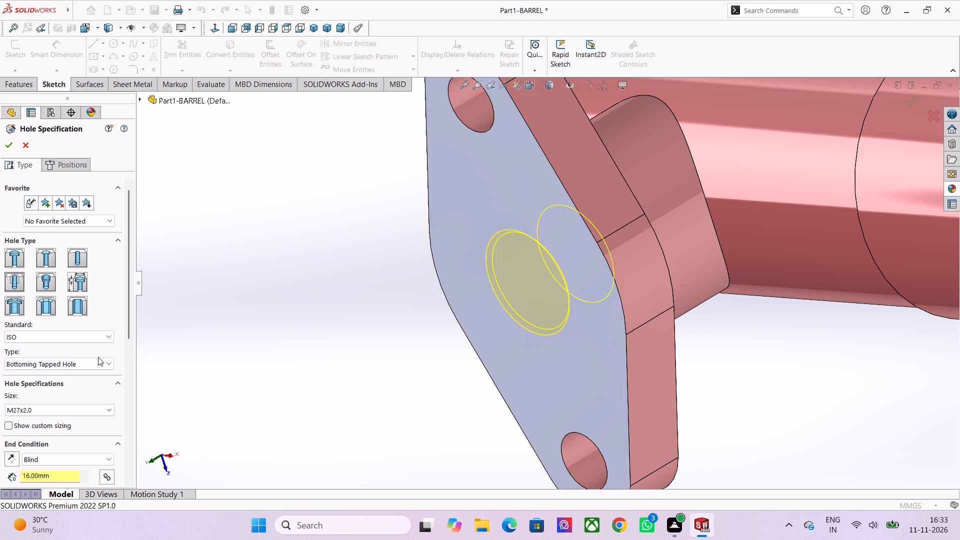
click(98, 360)
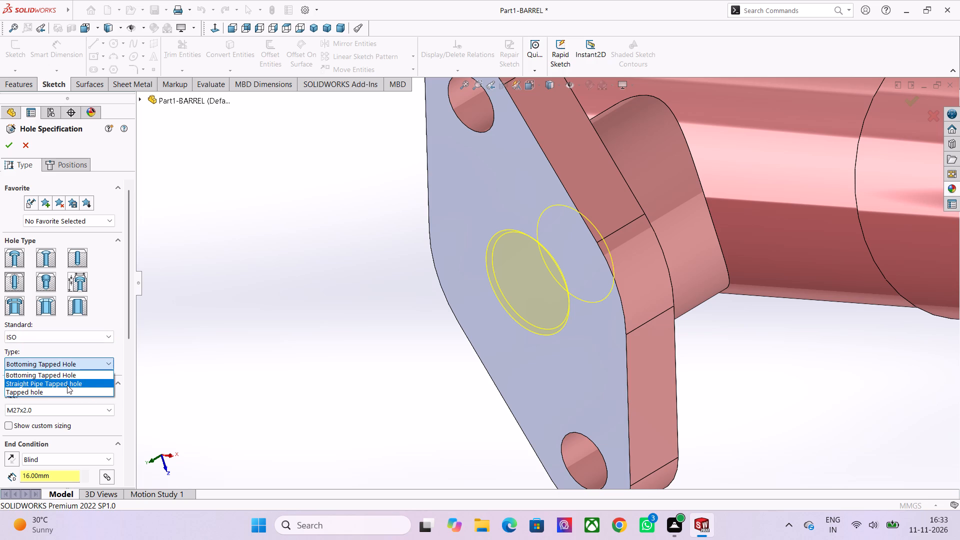
click(58, 389)
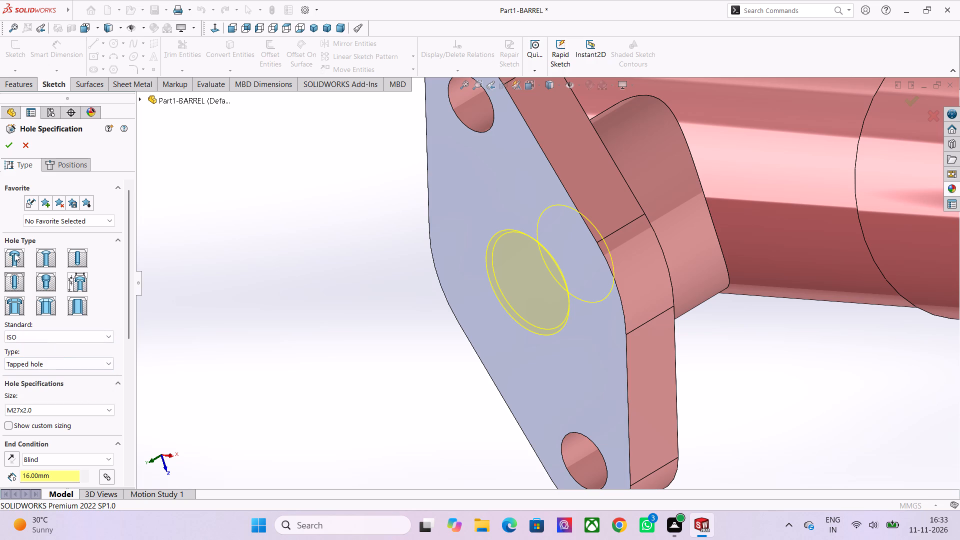
click(6, 143)
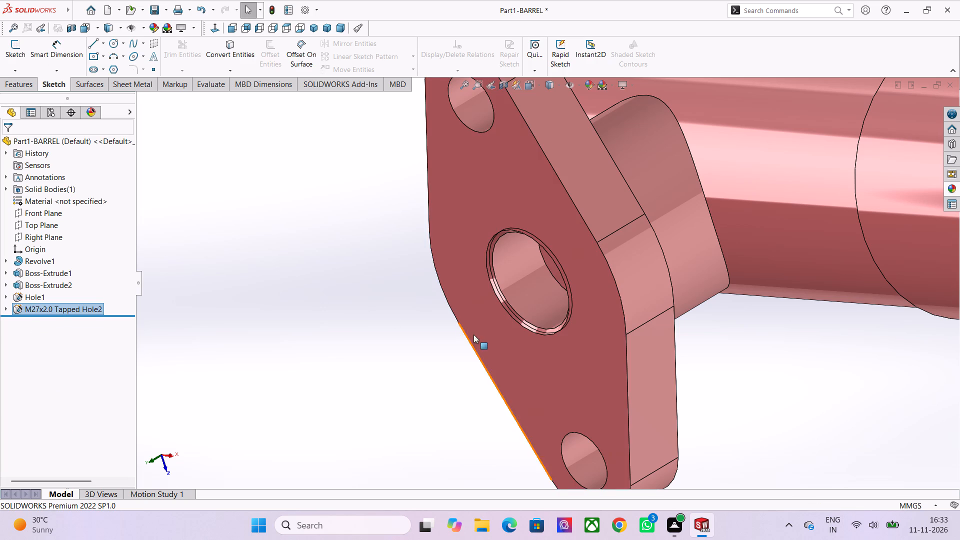
Reopen the central M27x2.0 tapped hole for editing and set its type to Bottoming Tapped Hole.
middle_drag(527, 332, 470, 327)
right_click(24, 305)
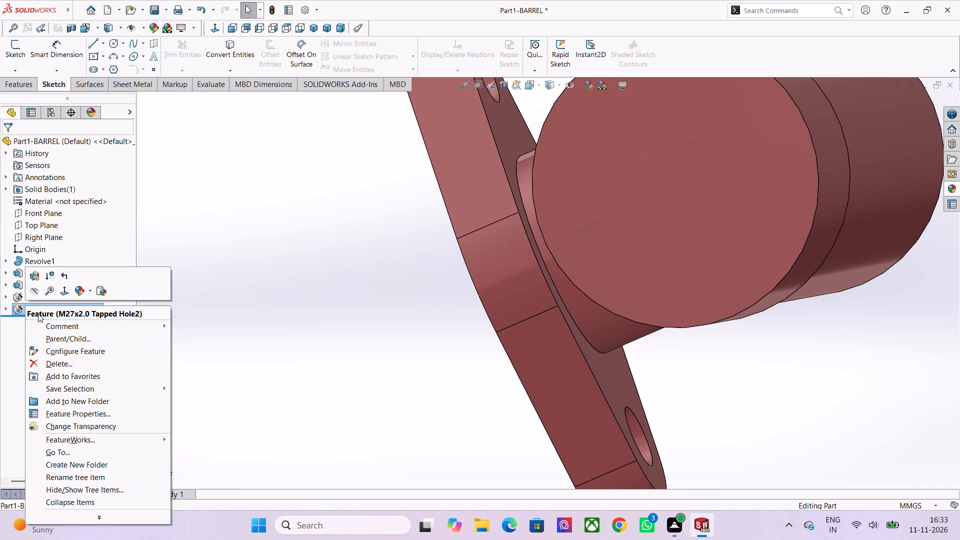
click(36, 274)
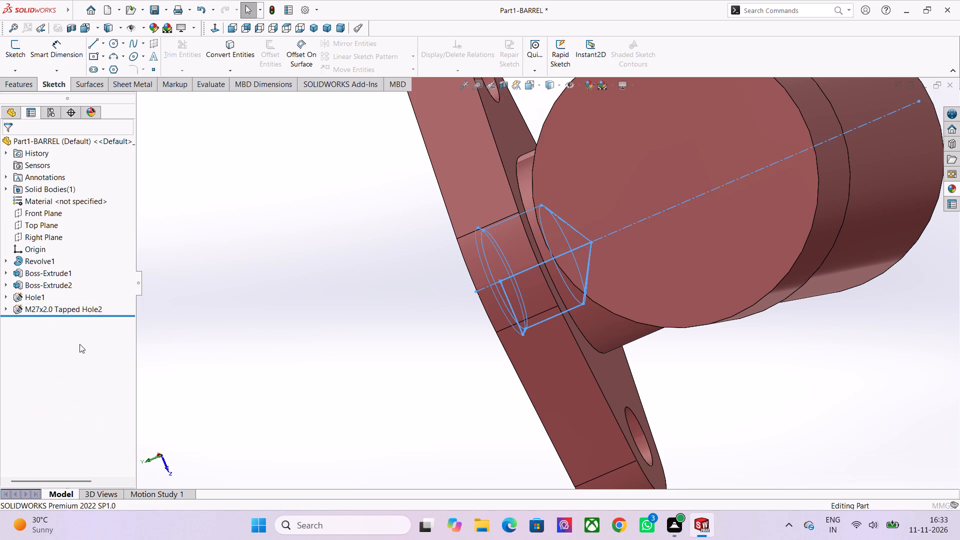
click(48, 365)
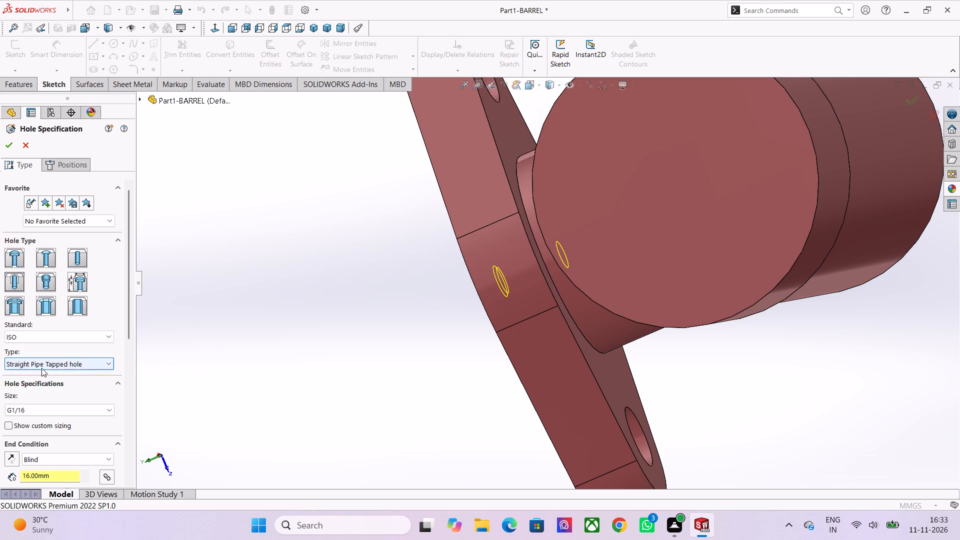
click(41, 368)
click(31, 375)
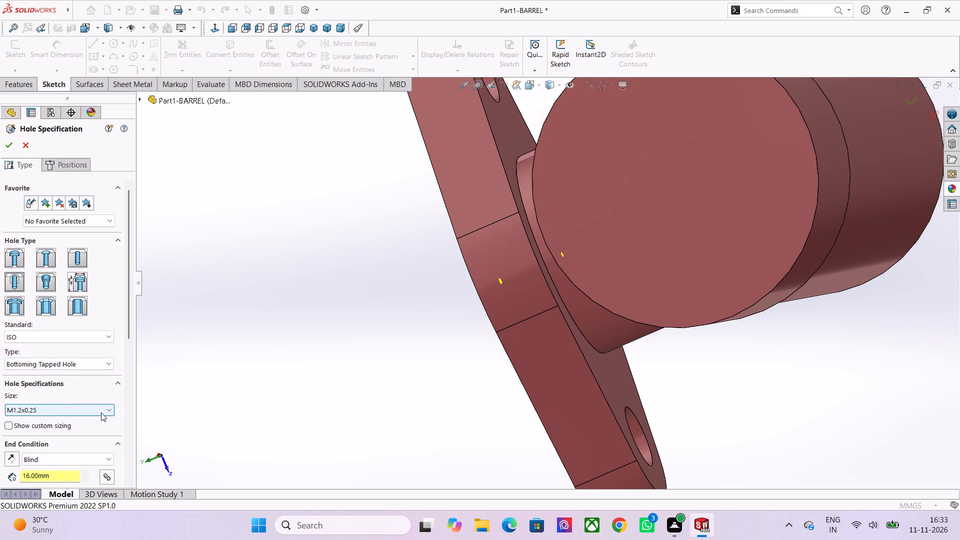
Look through the available metric thread sizes for the bottoming tapped hole.
click(84, 415)
scroll(51, 468, down, 6)
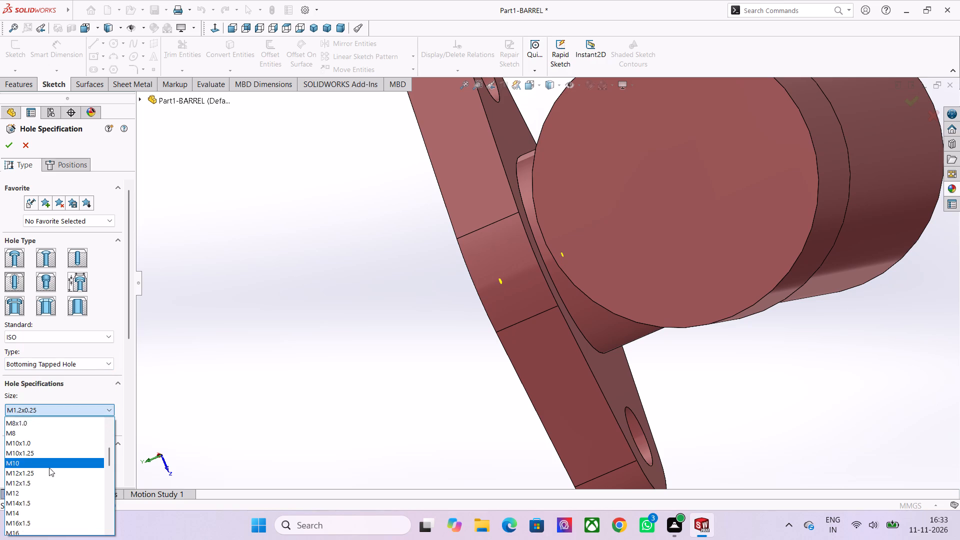
scroll(49, 467, down, 7)
scroll(48, 467, up, 3)
scroll(51, 457, down, 4)
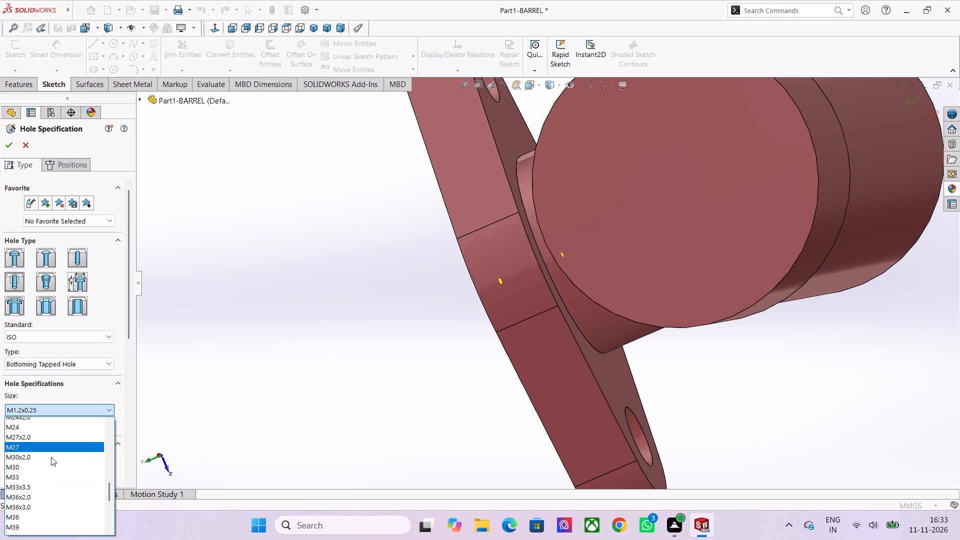
scroll(54, 454, down, 14)
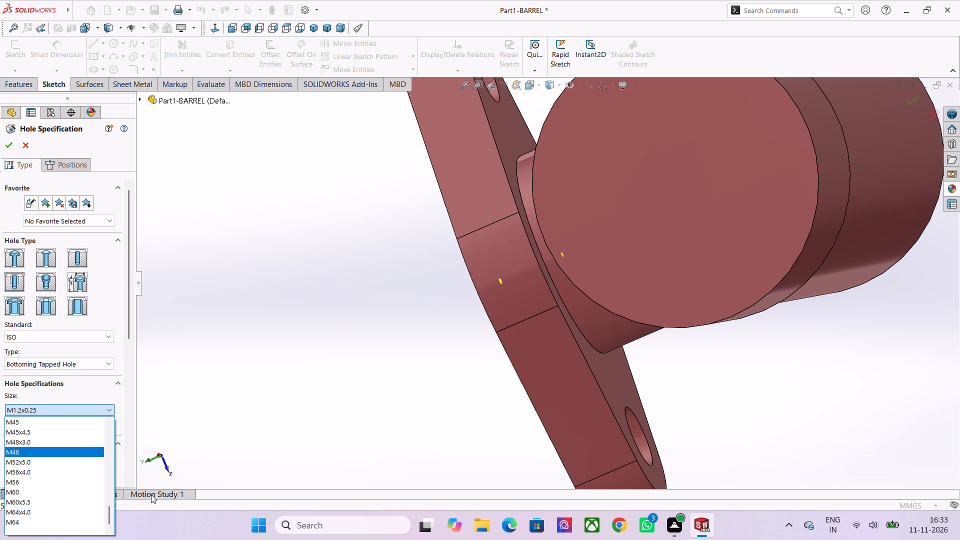
scroll(70, 485, down, 4)
scroll(39, 490, up, 3)
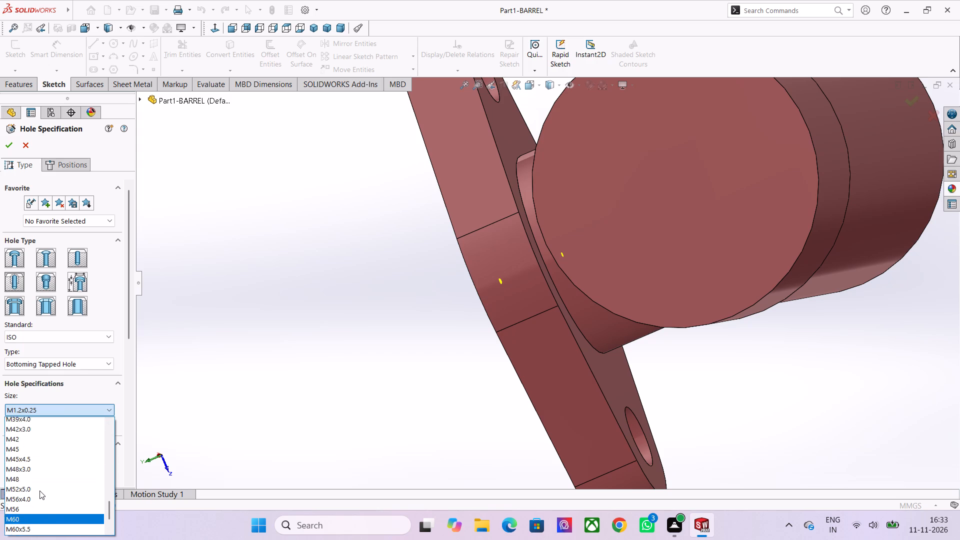
scroll(10, 455, up, 1)
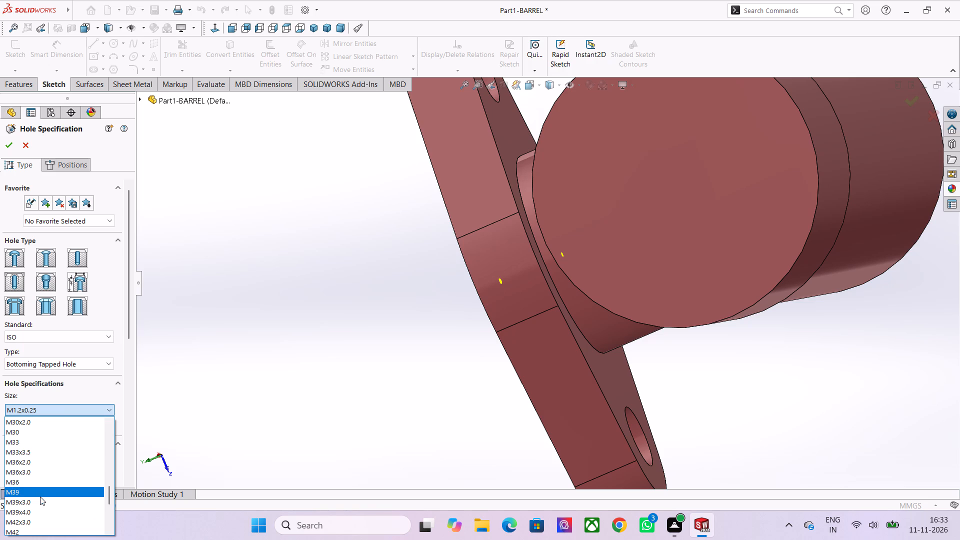
scroll(40, 503, down, 6)
scroll(40, 504, up, 4)
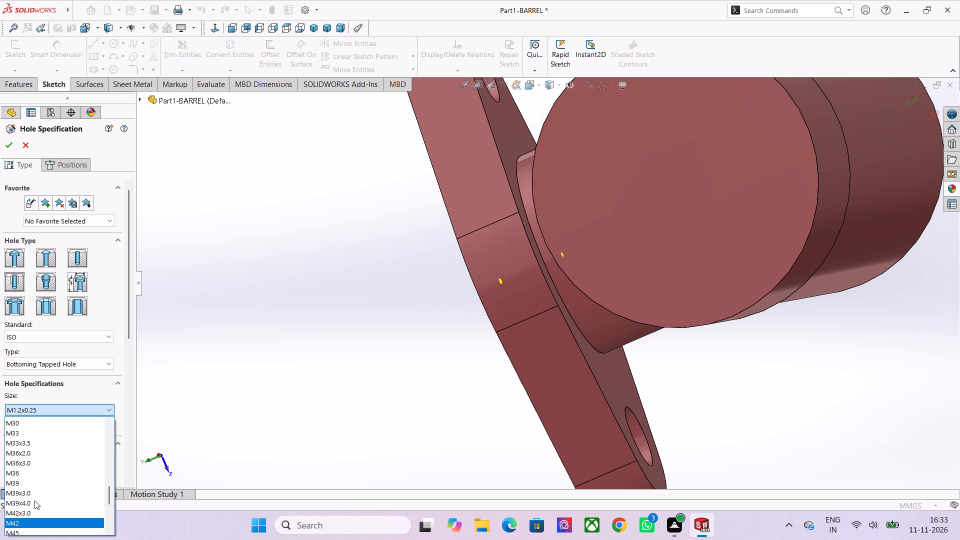
scroll(37, 499, up, 5)
scroll(37, 496, down, 1)
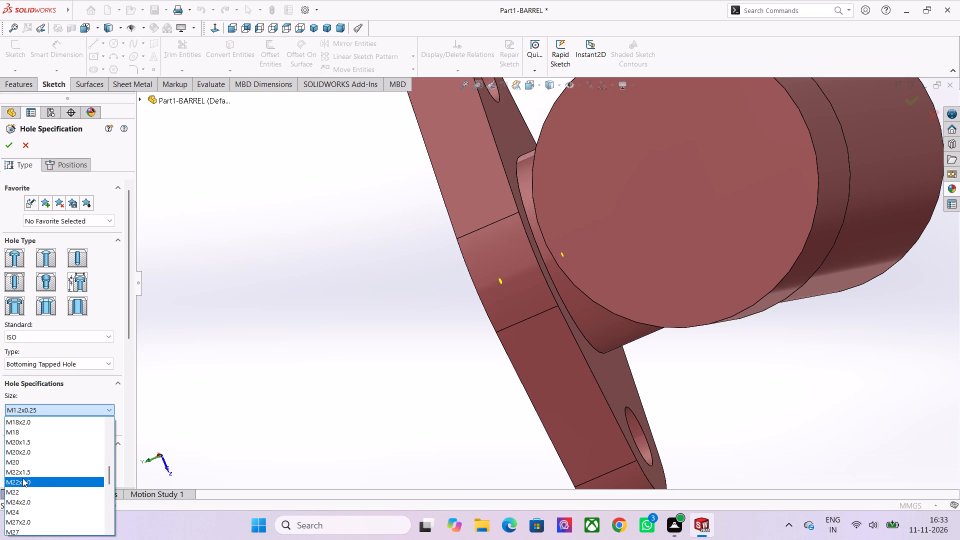
scroll(22, 478, up, 10)
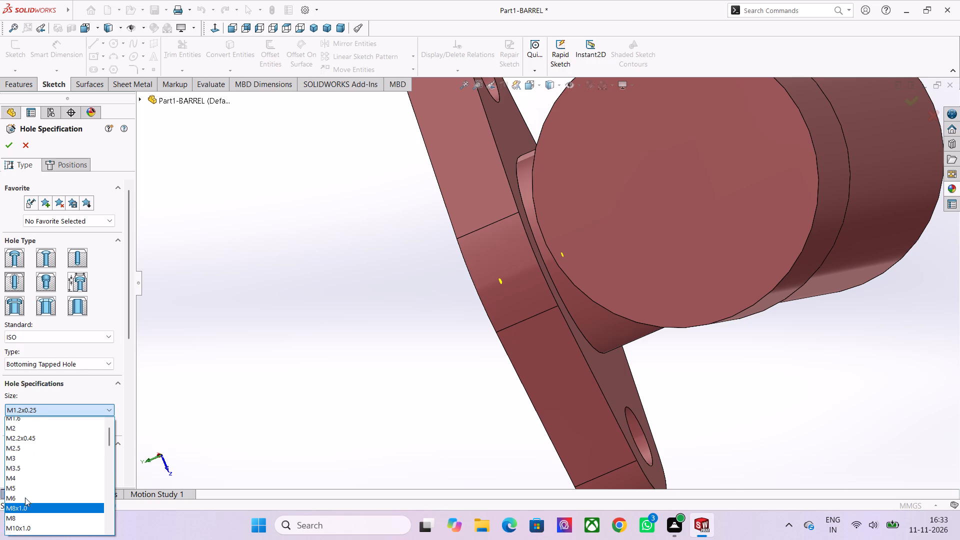
scroll(25, 497, up, 7)
scroll(26, 456, down, 10)
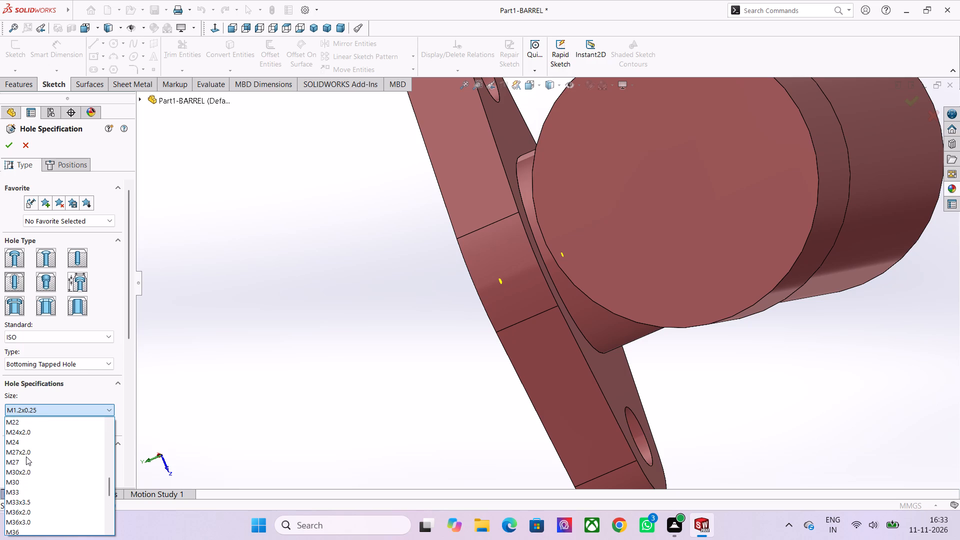
scroll(26, 456, down, 9)
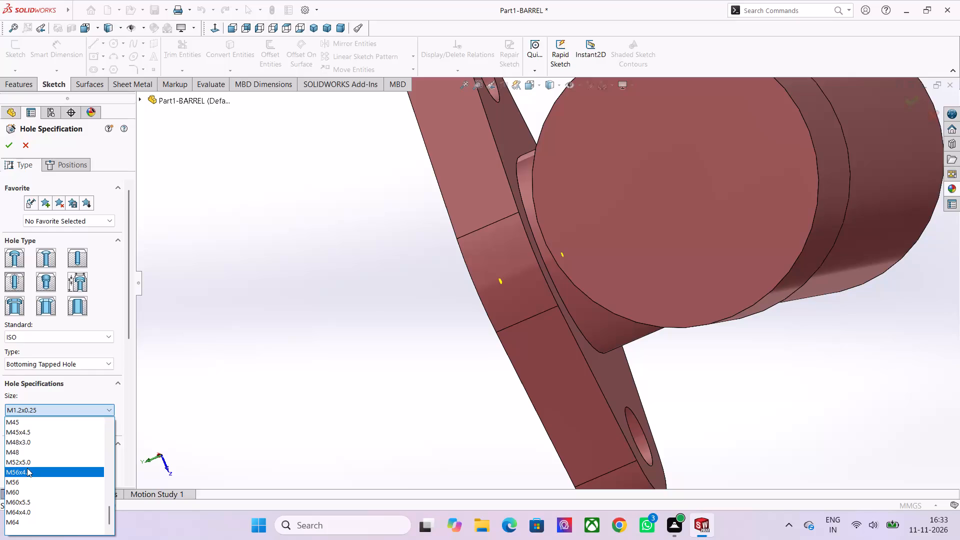
scroll(27, 468, down, 3)
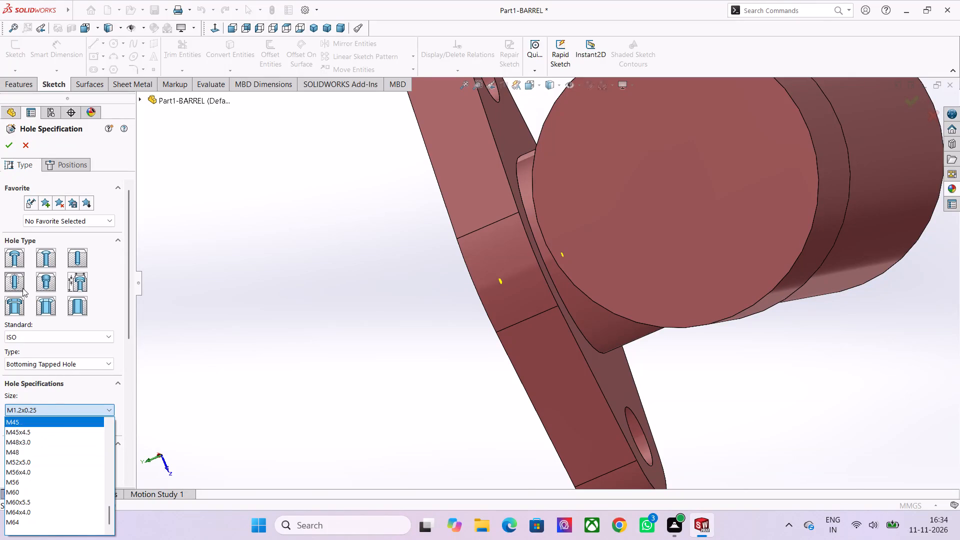
drag(22, 288, 17, 289)
double_click(17, 289)
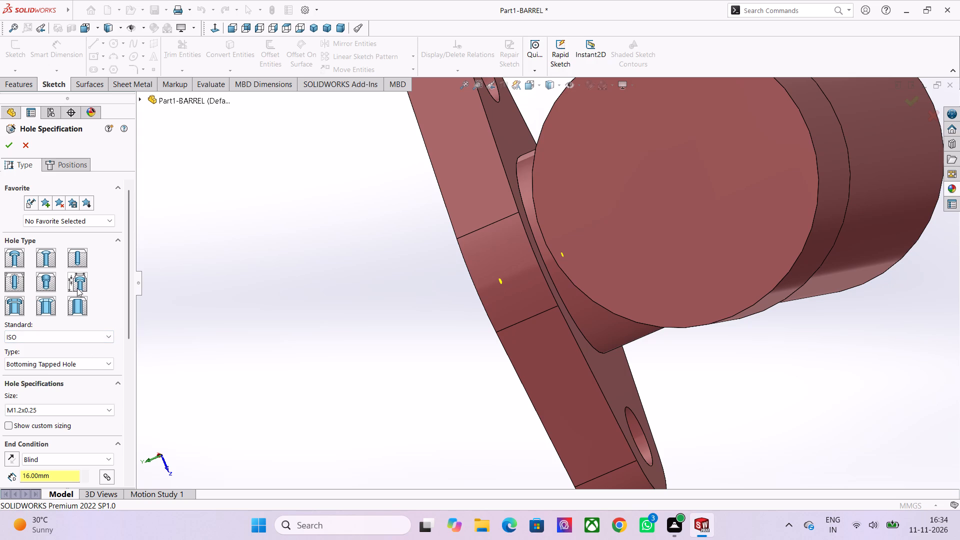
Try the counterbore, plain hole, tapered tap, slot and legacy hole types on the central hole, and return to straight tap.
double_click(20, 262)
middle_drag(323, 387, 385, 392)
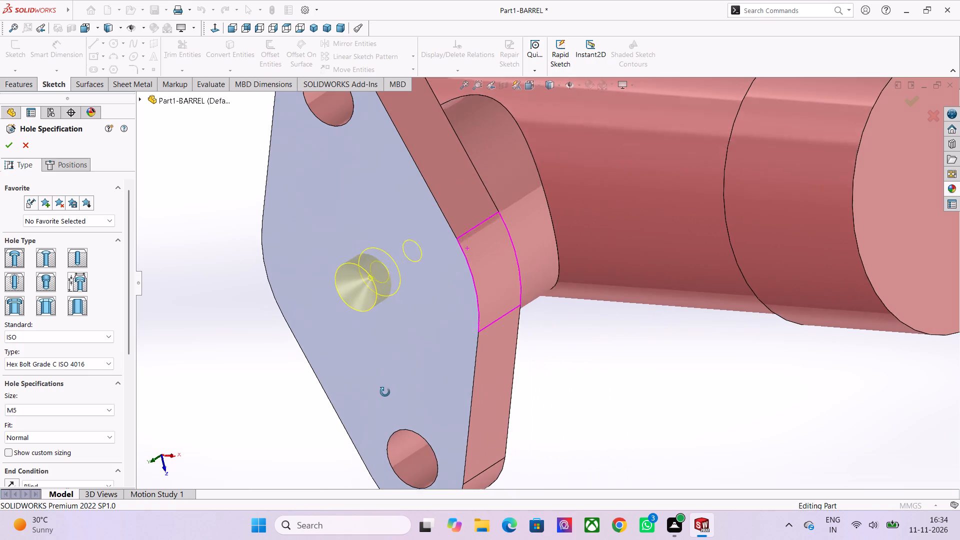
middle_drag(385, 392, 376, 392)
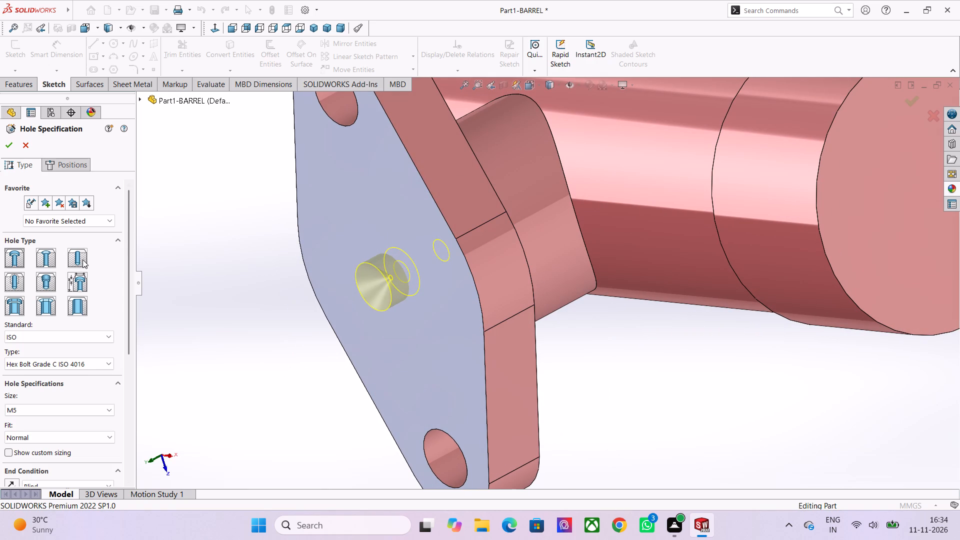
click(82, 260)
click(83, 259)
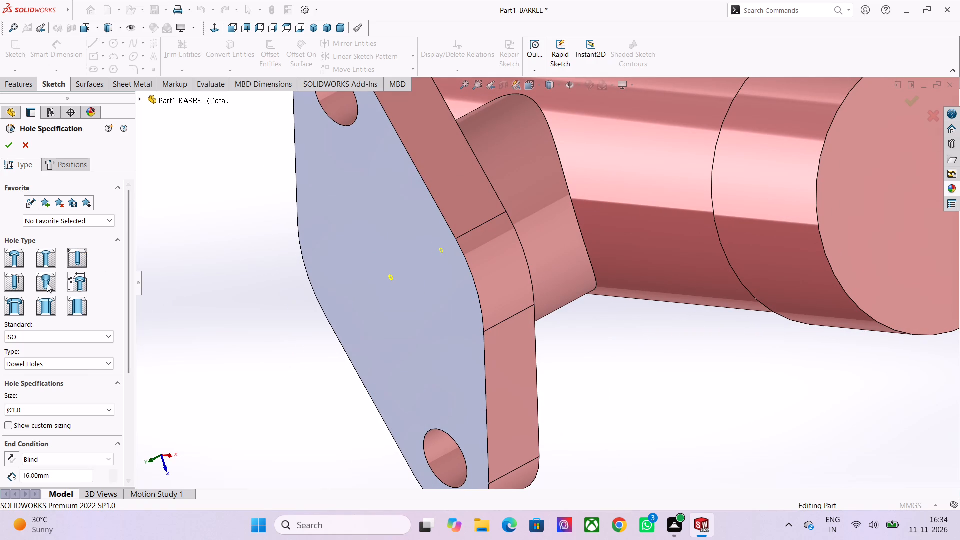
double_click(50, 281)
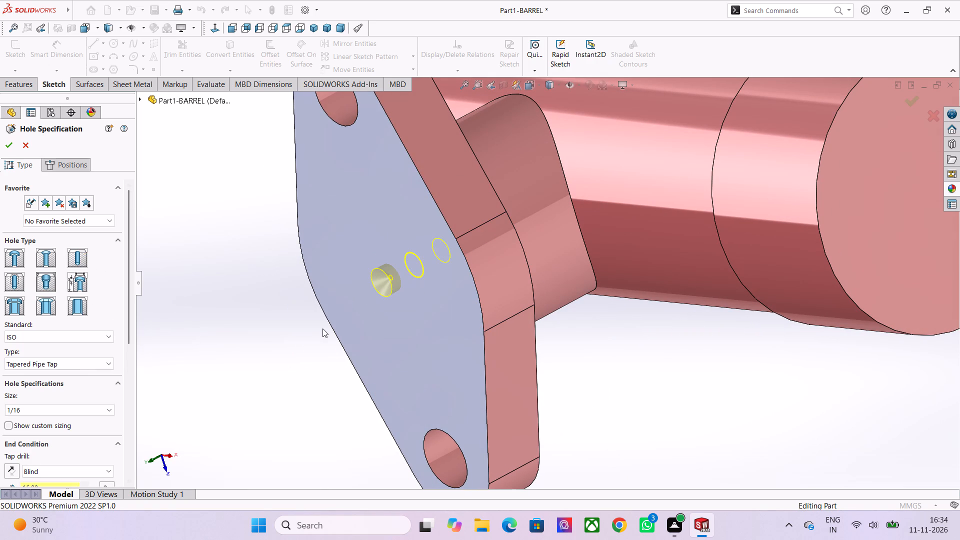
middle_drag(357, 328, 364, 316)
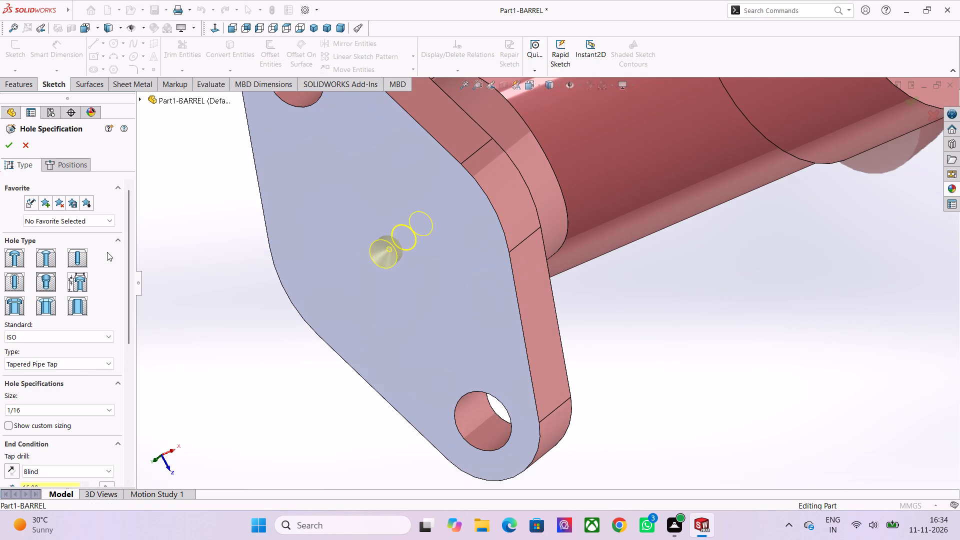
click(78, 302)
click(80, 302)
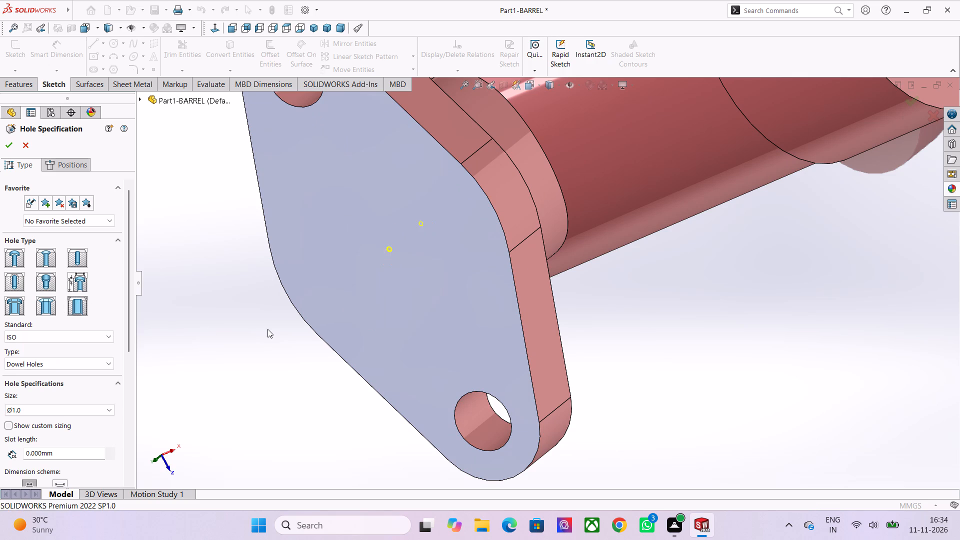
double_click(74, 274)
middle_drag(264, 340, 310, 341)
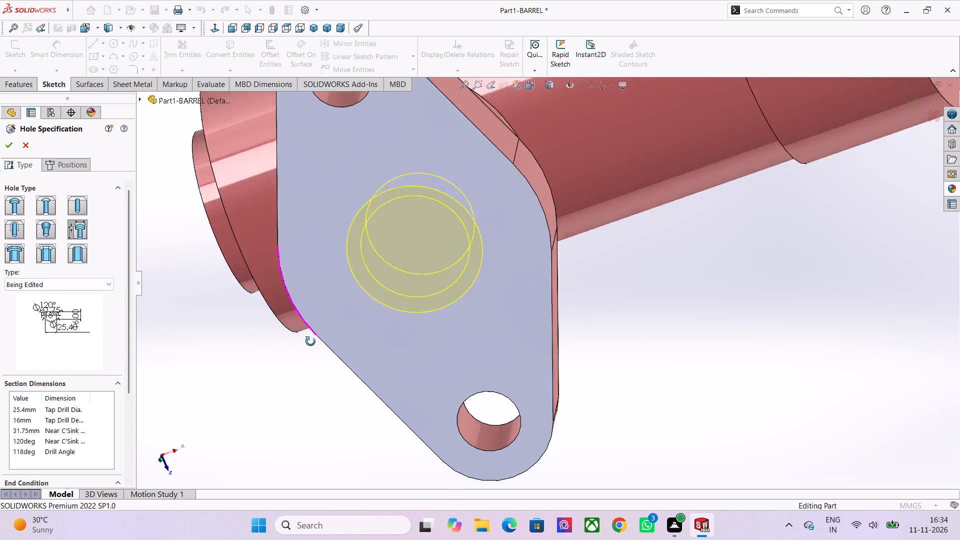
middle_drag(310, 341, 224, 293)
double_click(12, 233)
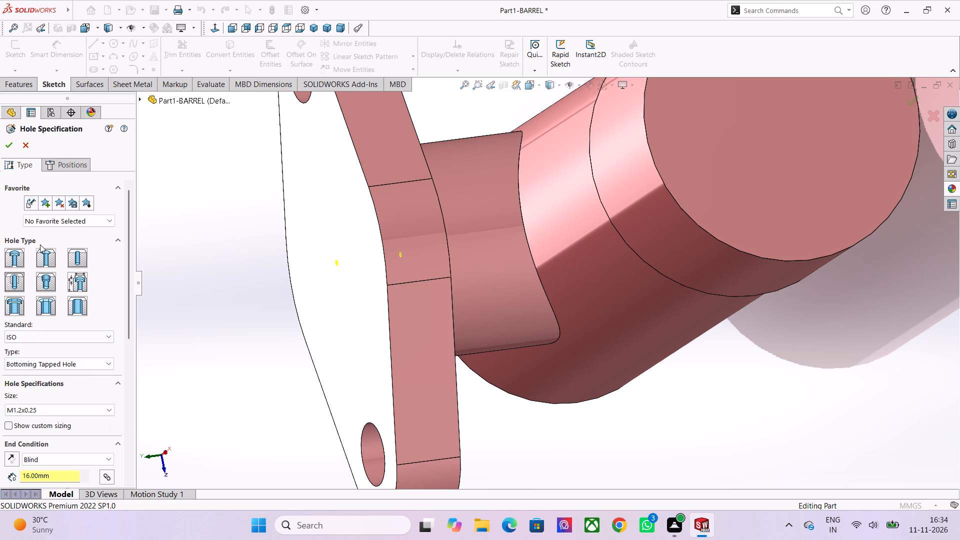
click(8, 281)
Set the size of the central bottoming tapped hole to M27x2.0.
click(57, 410)
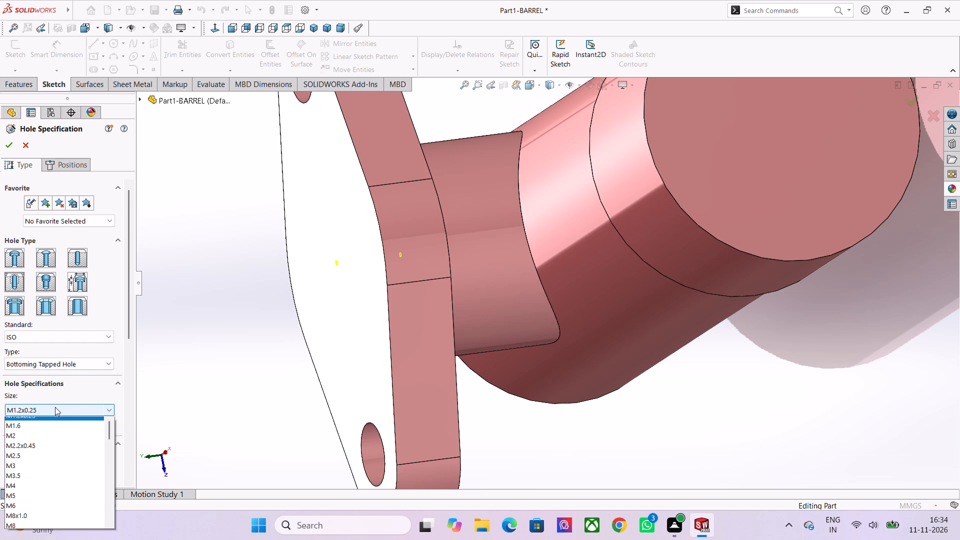
scroll(46, 443, down, 4)
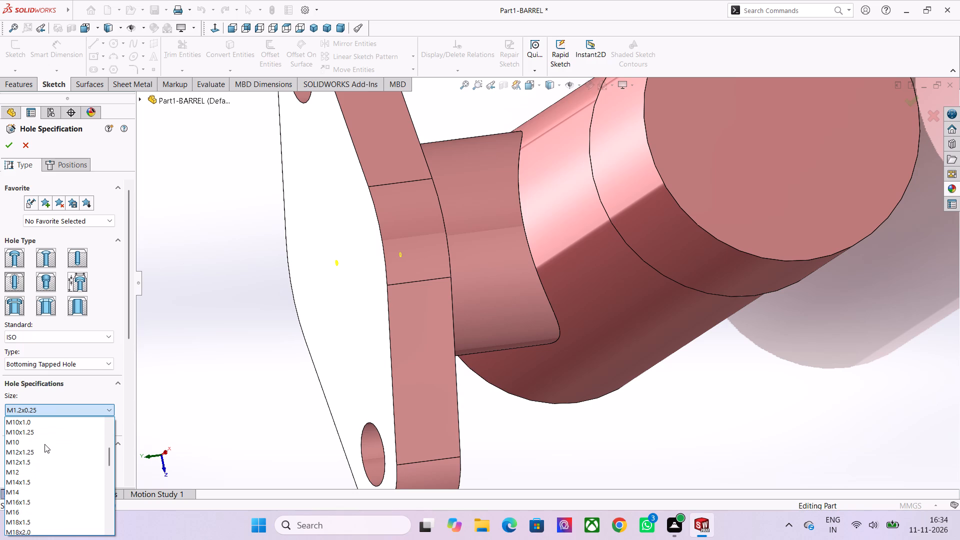
scroll(44, 444, down, 5)
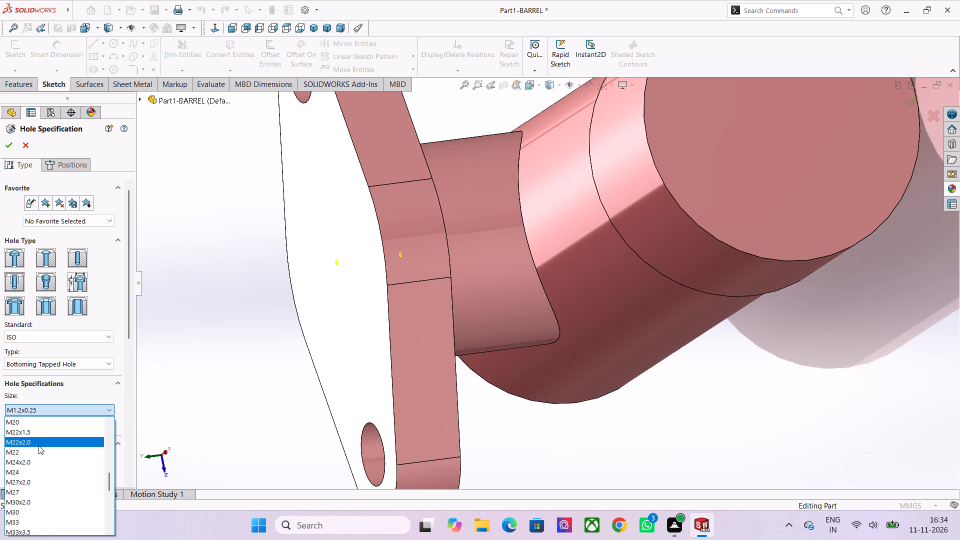
click(31, 478)
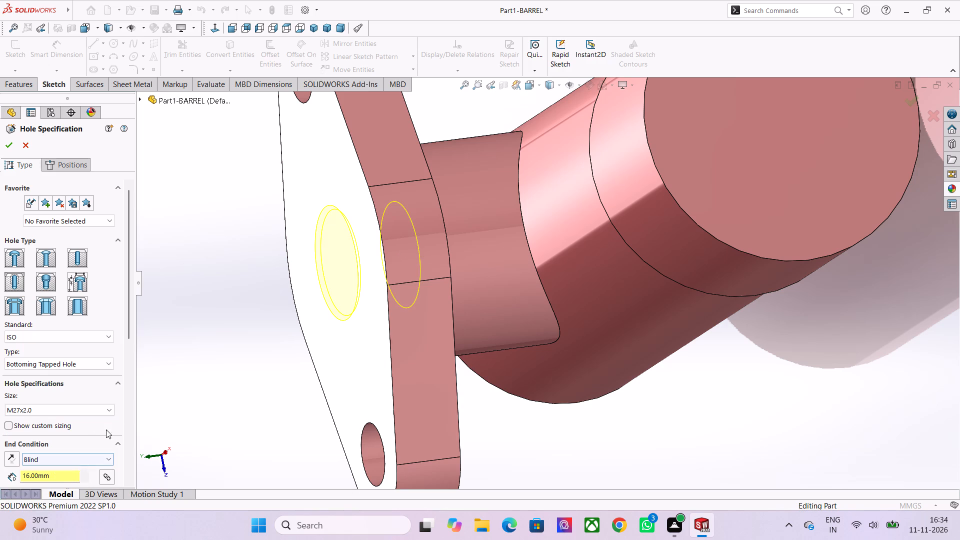
click(12, 284)
Show custom sizing for the M27x2.0 hole and set its blind tap thread depth to 16 mm.
scroll(86, 433, down, 1)
click(7, 344)
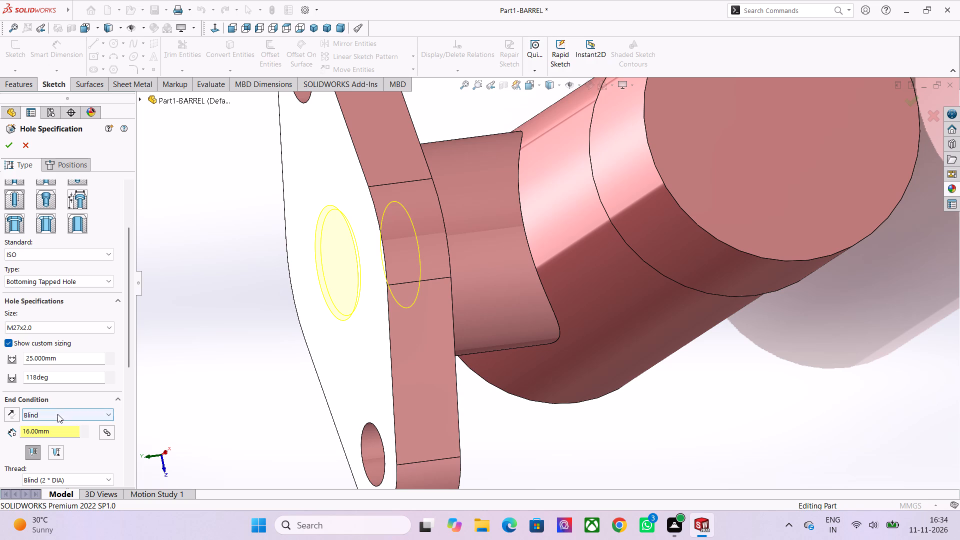
scroll(134, 442, down, 1)
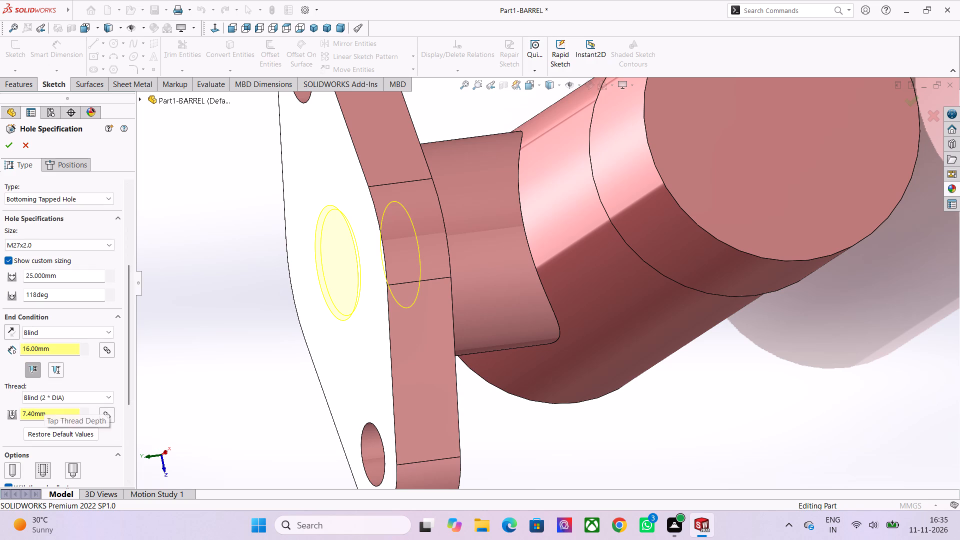
drag(44, 410, 17, 401)
drag(49, 412, 0, 402)
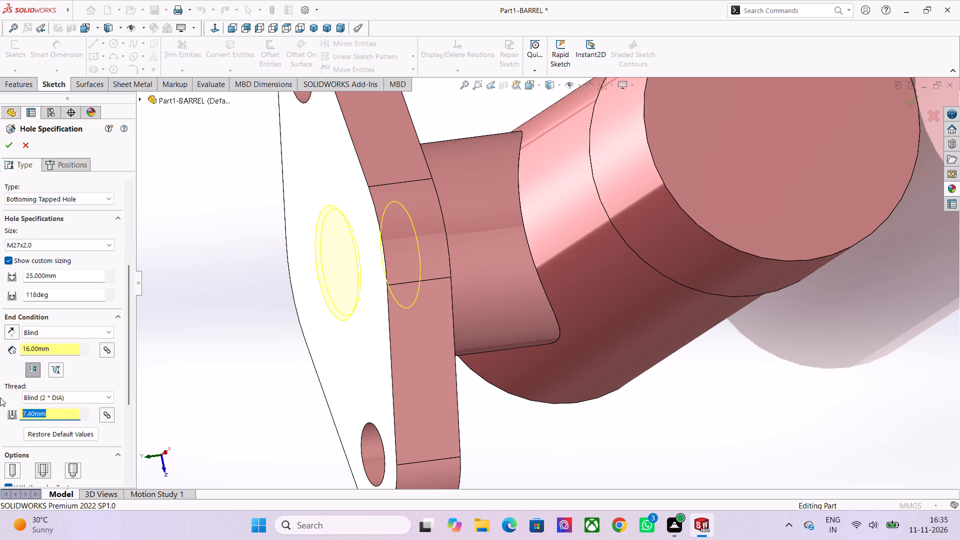
text(16)
key(Return)
scroll(131, 424, down, 1)
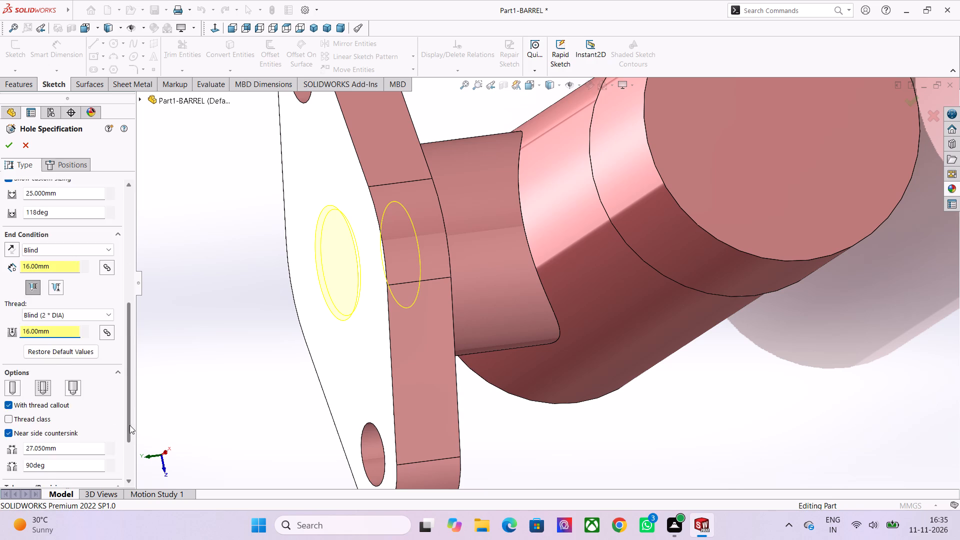
Select Tap Drill Depth as the callout value for tolerance and precision, and finish the central M27x2.0 tapped hole.
scroll(129, 425, down, 1)
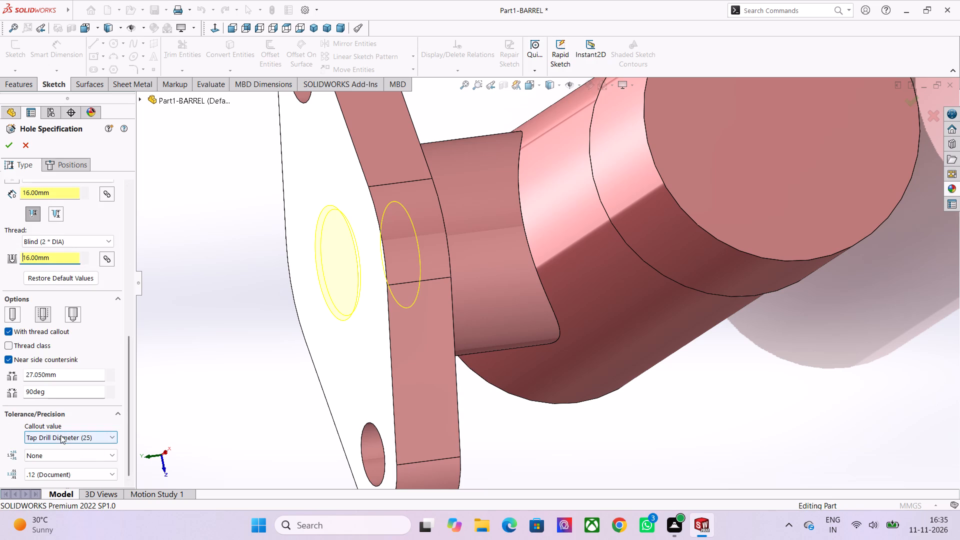
click(60, 435)
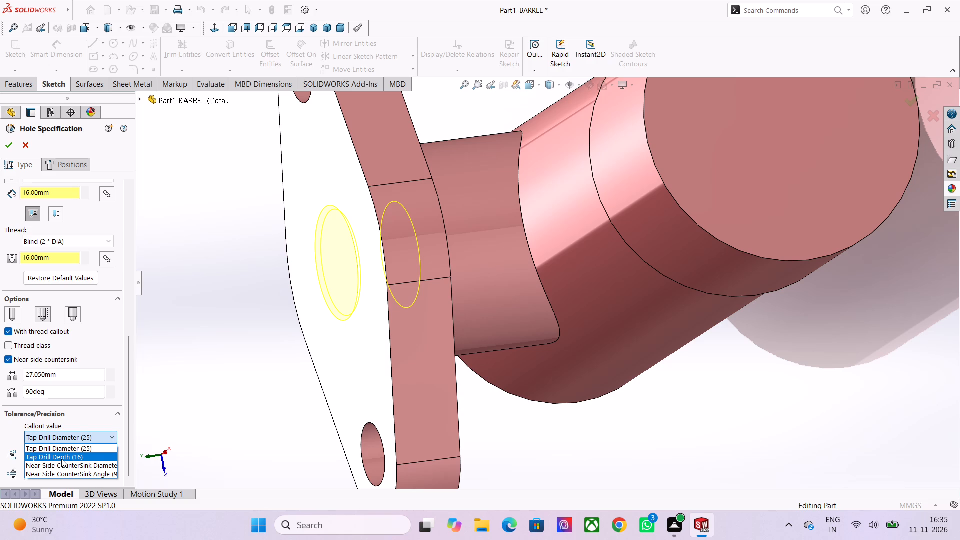
click(61, 459)
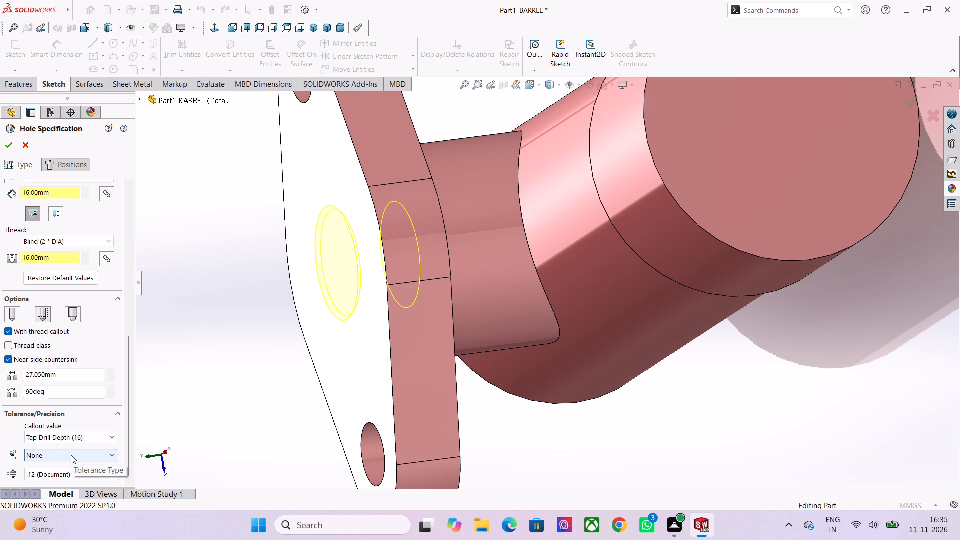
click(90, 438)
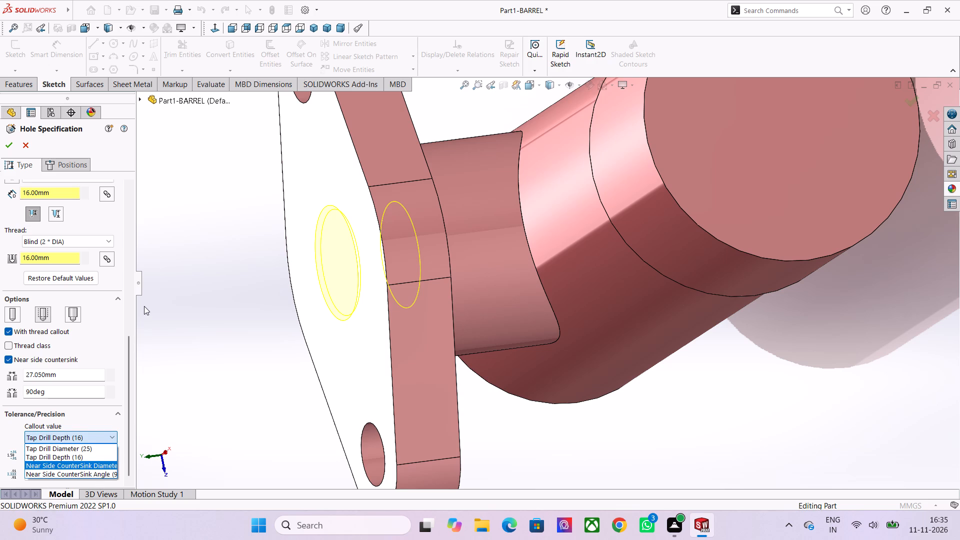
drag(139, 286, 187, 287)
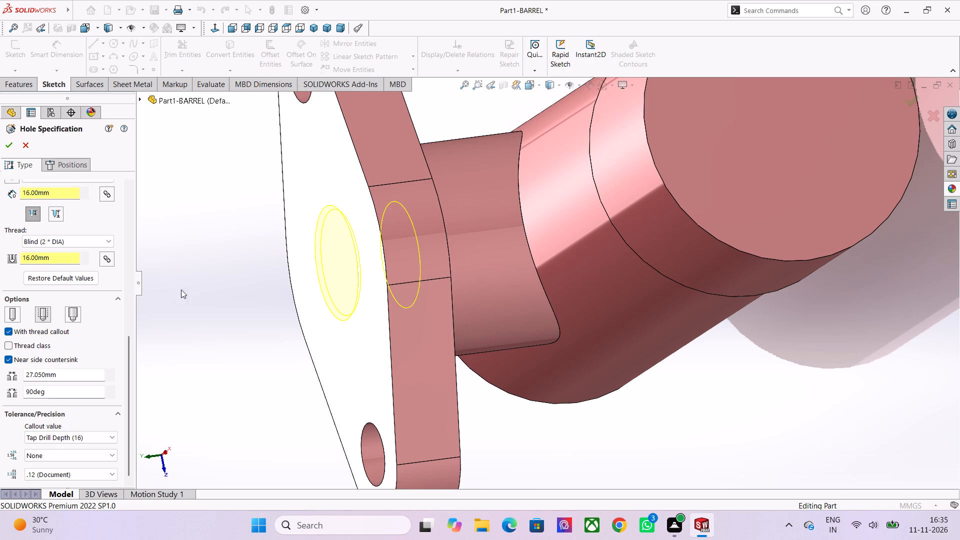
drag(137, 285, 220, 292)
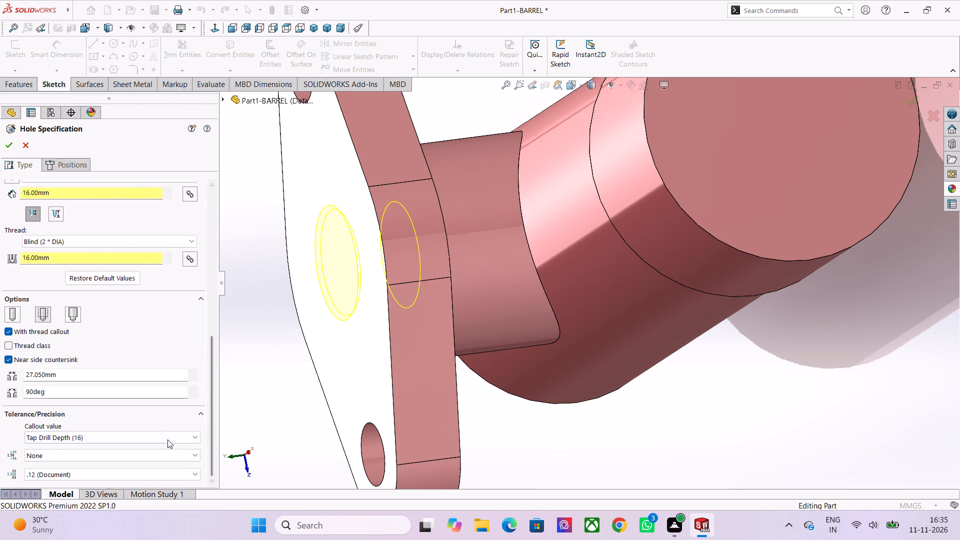
click(169, 438)
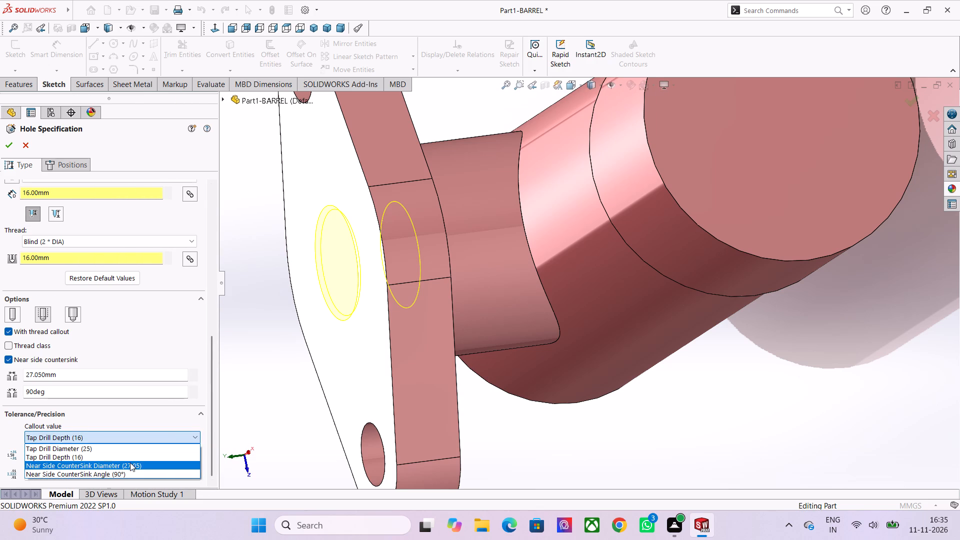
click(69, 455)
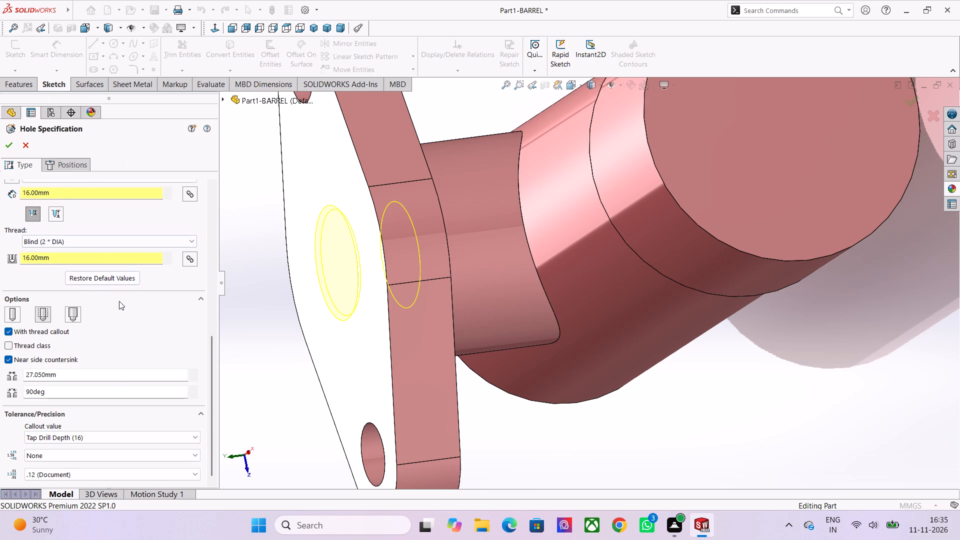
click(10, 144)
Reopen the M27x2.0 tapped hole's definition, remove its near side countersink and select Tap Drill Depth as the callout value.
middle_drag(454, 530, 546, 502)
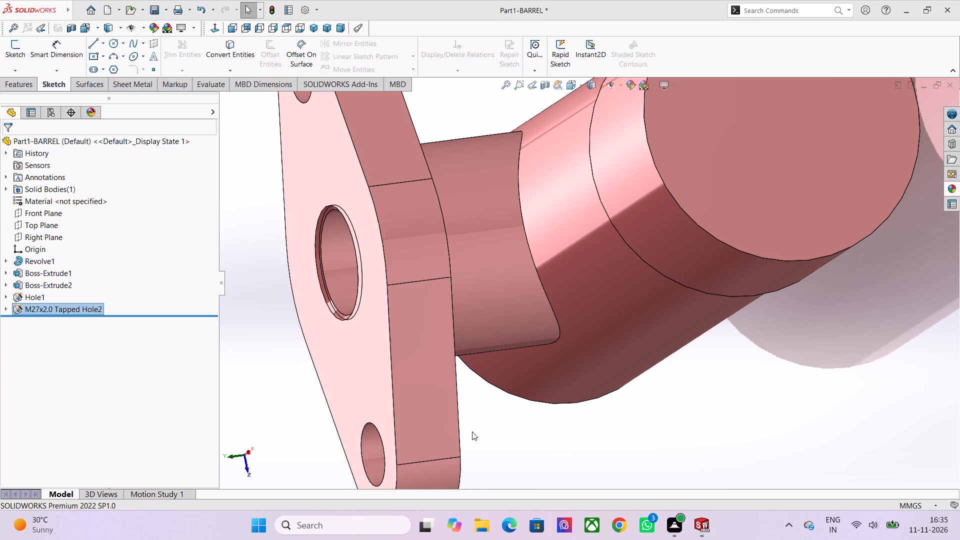
scroll(329, 325, down, 2)
middle_drag(340, 323, 348, 317)
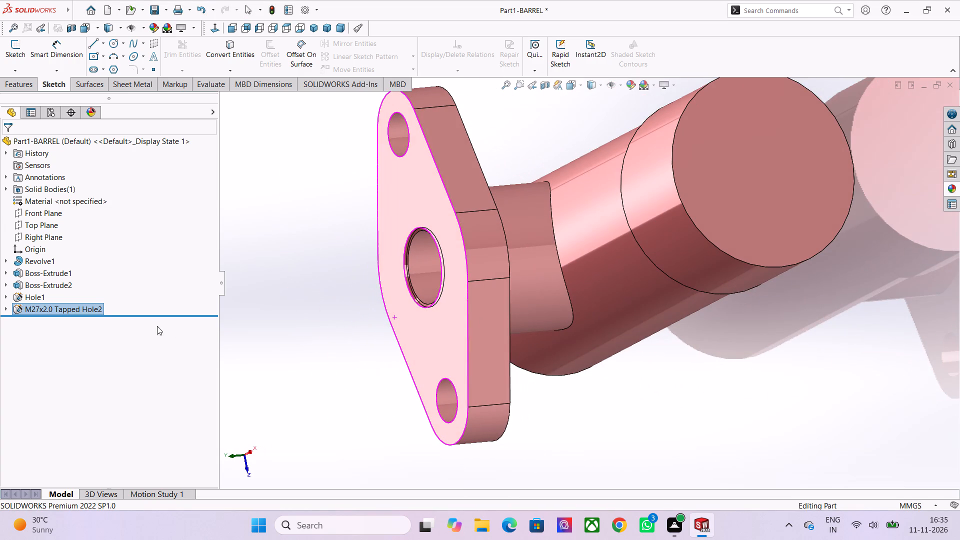
right_click(85, 313)
click(92, 284)
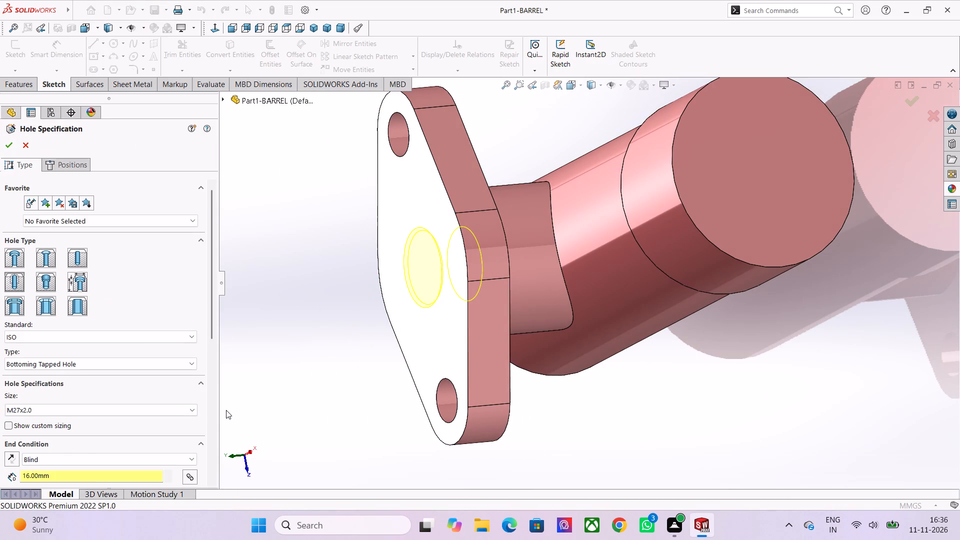
scroll(97, 420, down, 6)
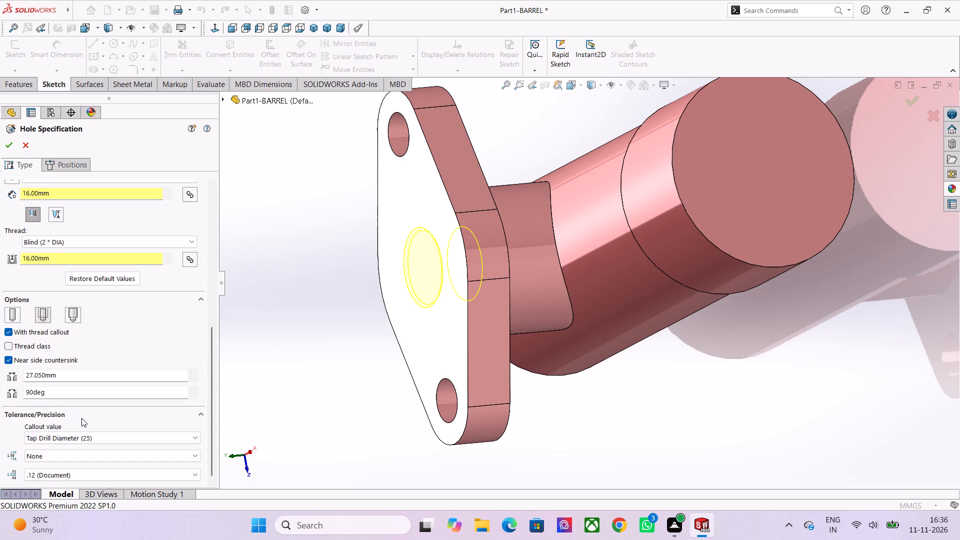
scroll(73, 417, down, 3)
click(9, 358)
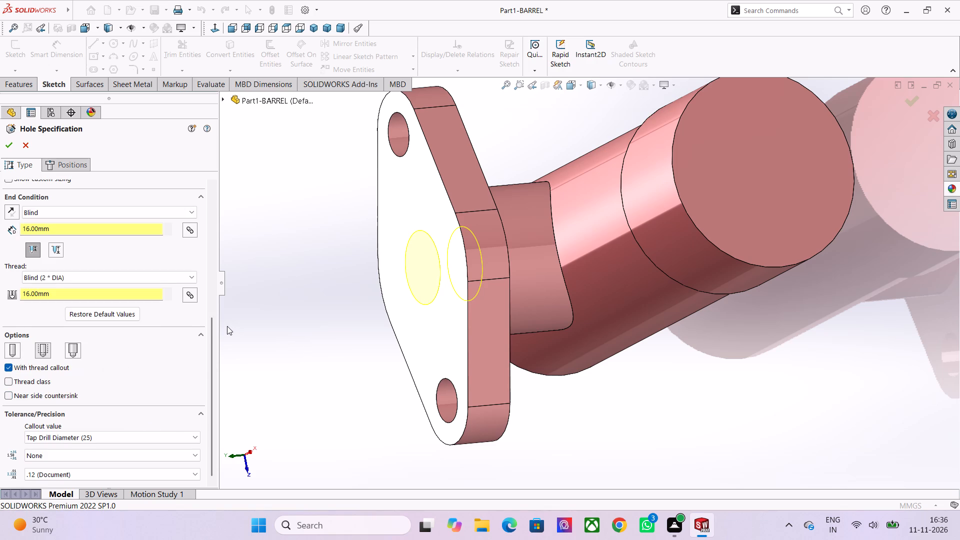
click(170, 438)
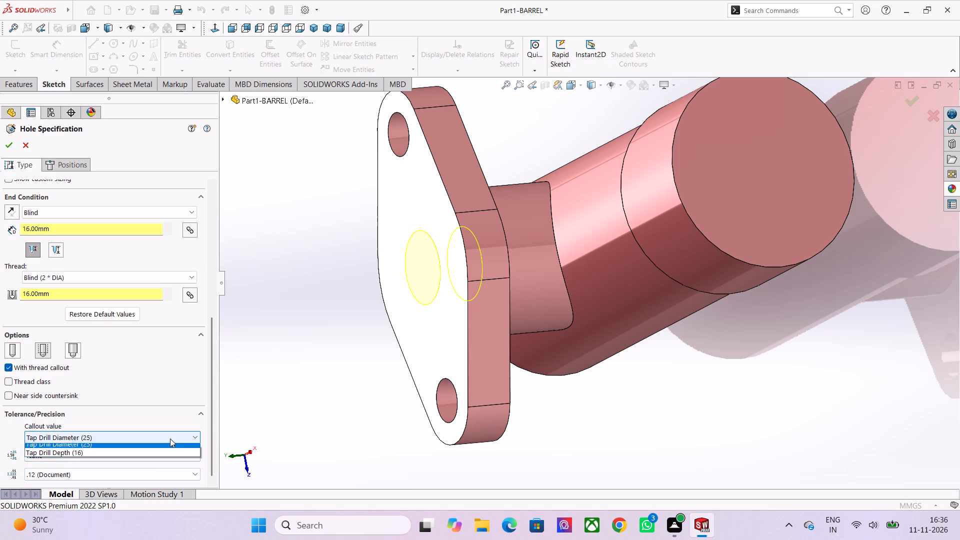
click(130, 458)
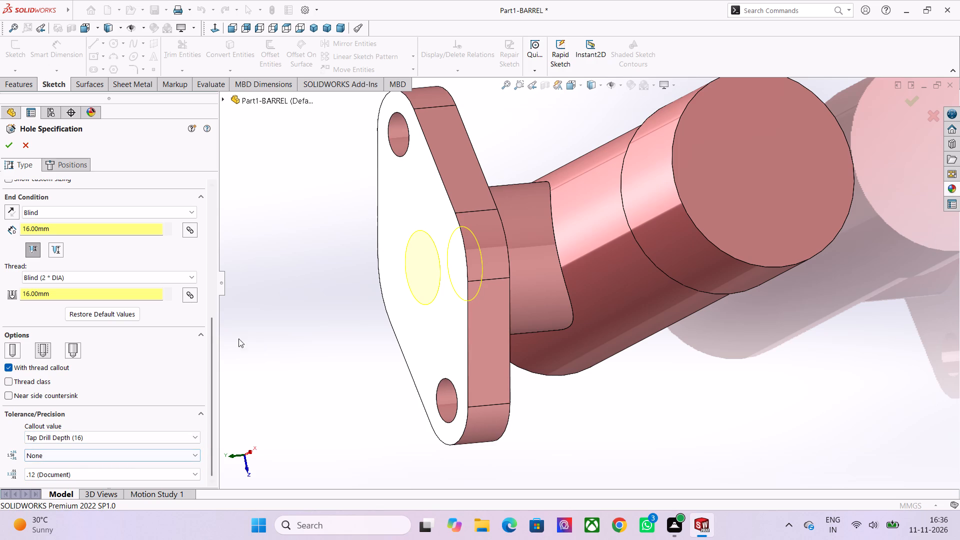
Switch the tapped hole's blind depth reference from the shoulder to the drill tip and apply the edited hole.
scroll(218, 335, up, 5)
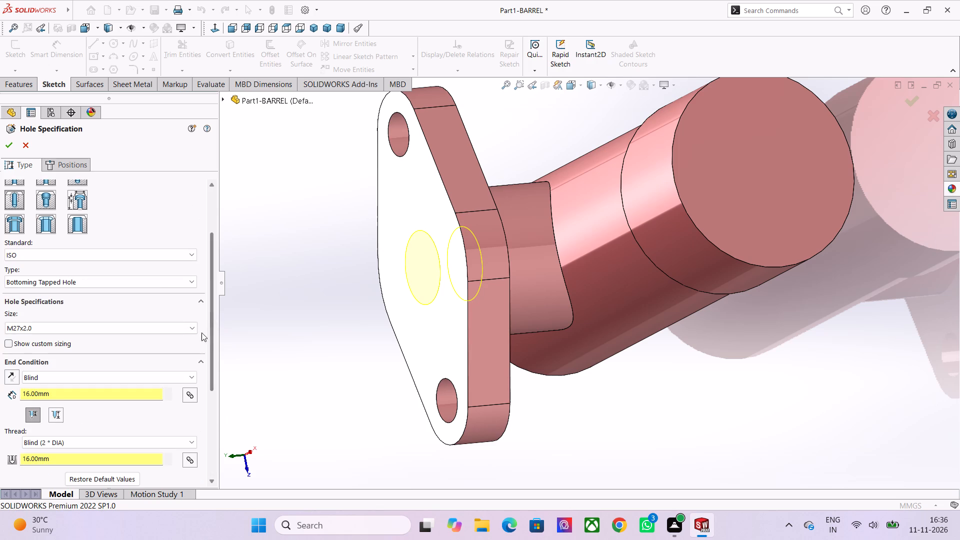
click(30, 412)
drag(64, 412, 73, 408)
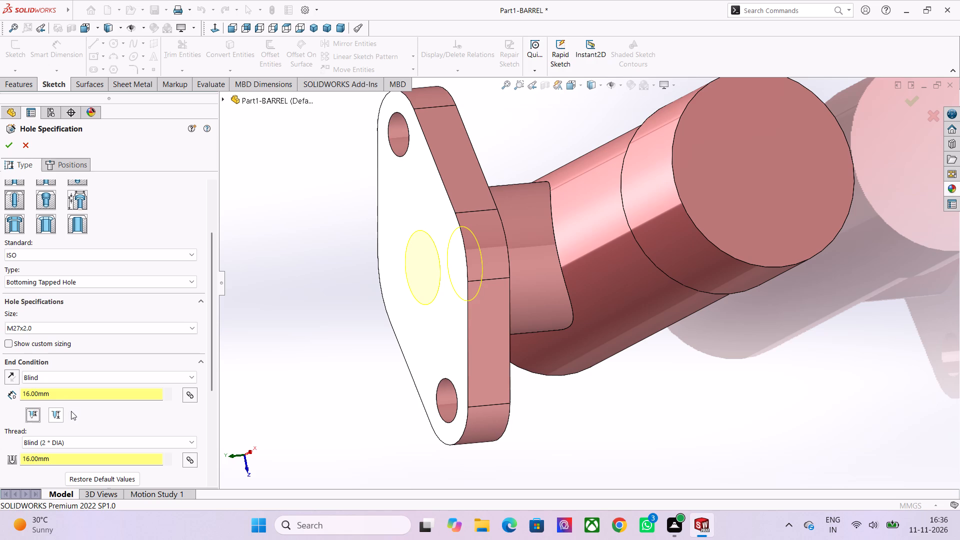
click(52, 416)
middle_drag(118, 412, 129, 414)
scroll(129, 414, down, 1)
scroll(192, 431, down, 1)
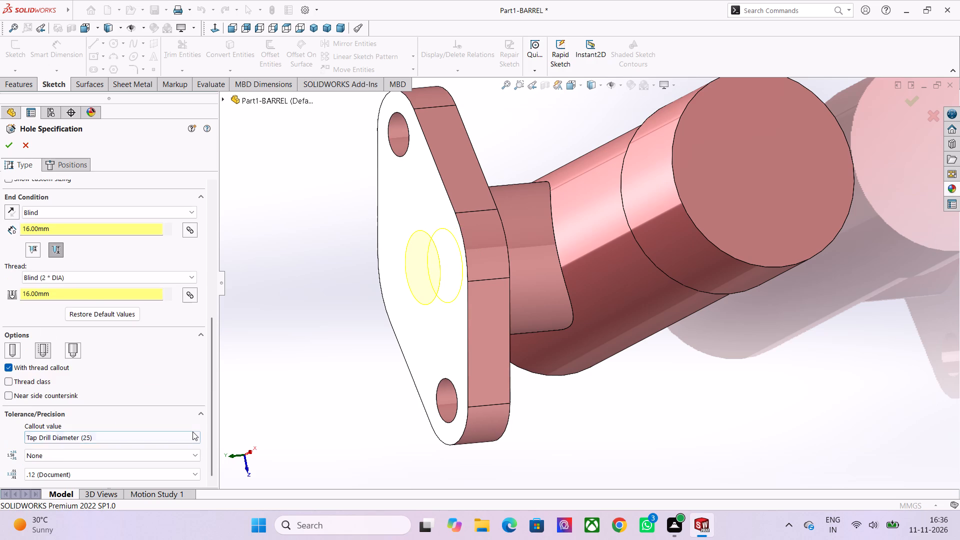
scroll(193, 429, down, 2)
scroll(193, 425, up, 1)
scroll(192, 421, down, 1)
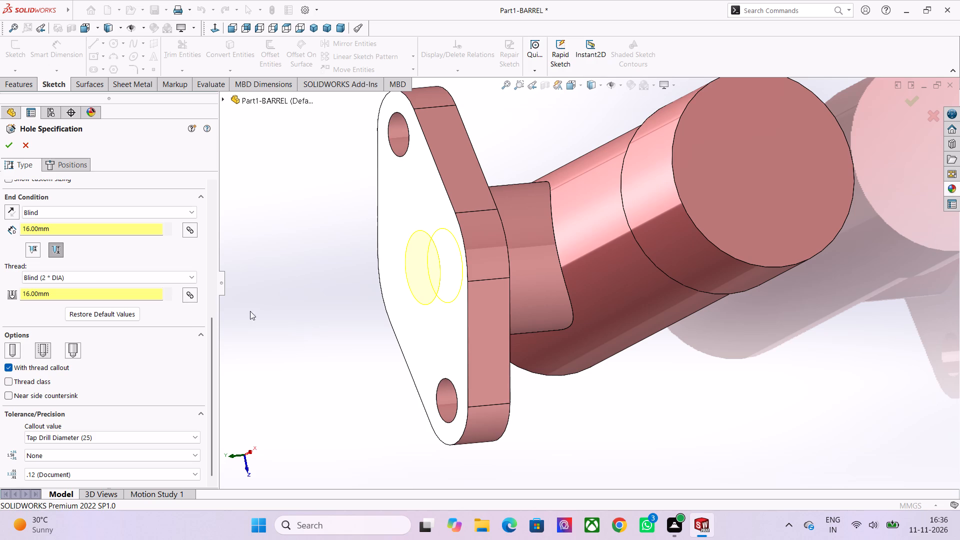
click(13, 148)
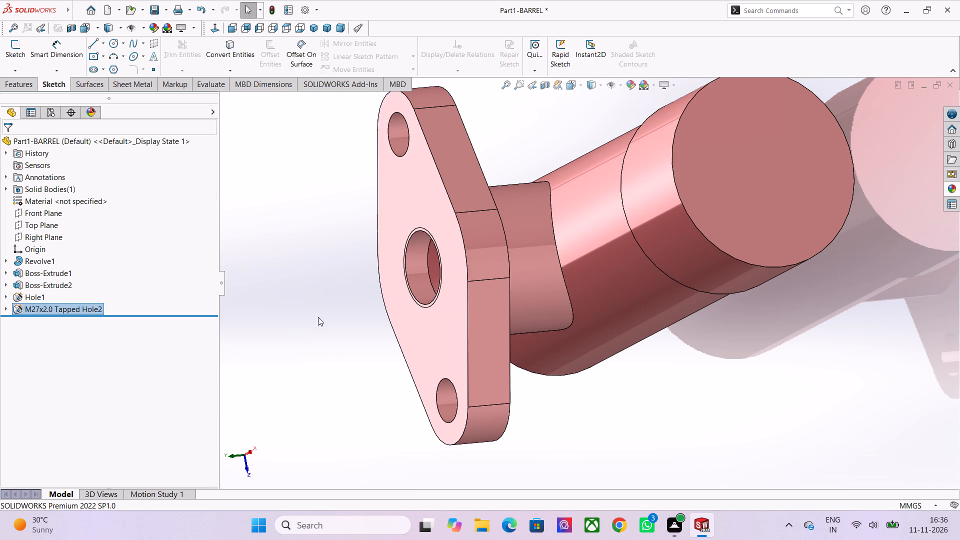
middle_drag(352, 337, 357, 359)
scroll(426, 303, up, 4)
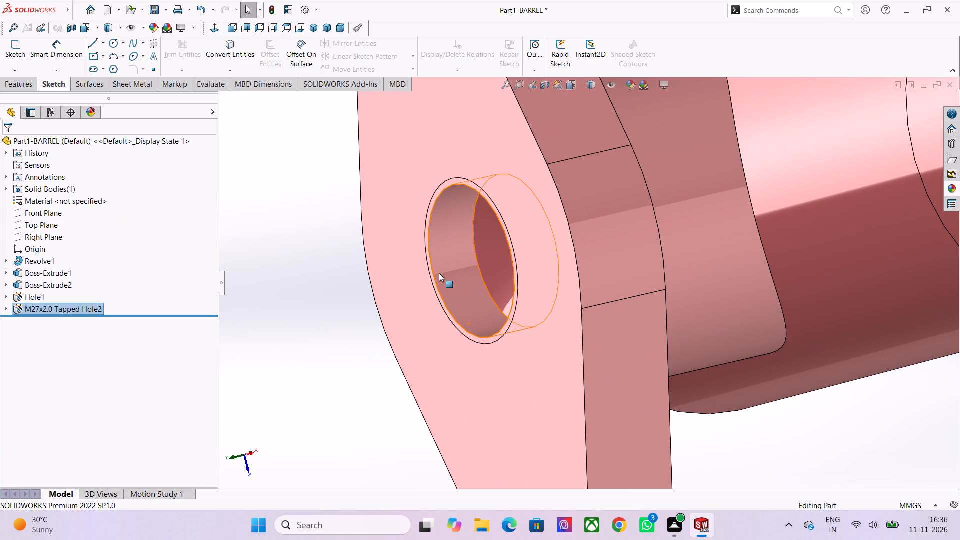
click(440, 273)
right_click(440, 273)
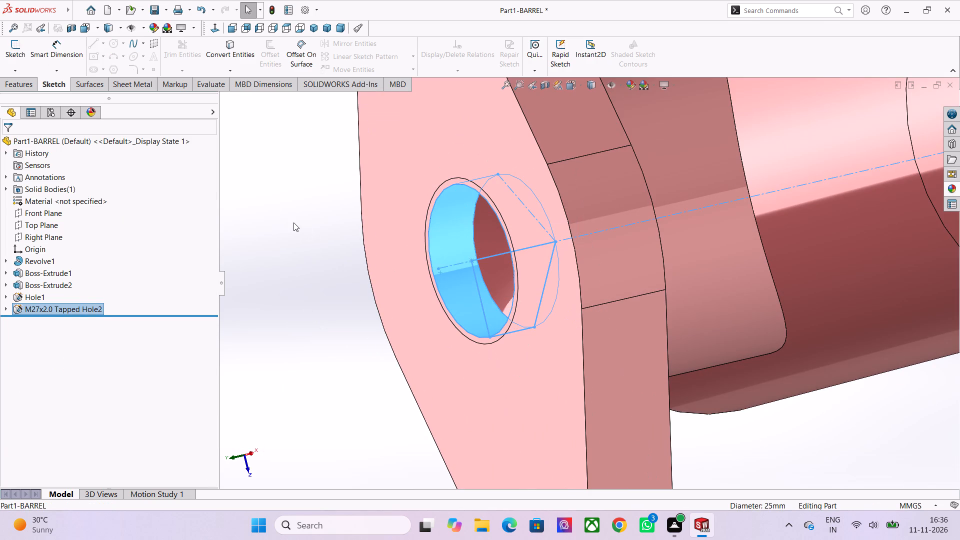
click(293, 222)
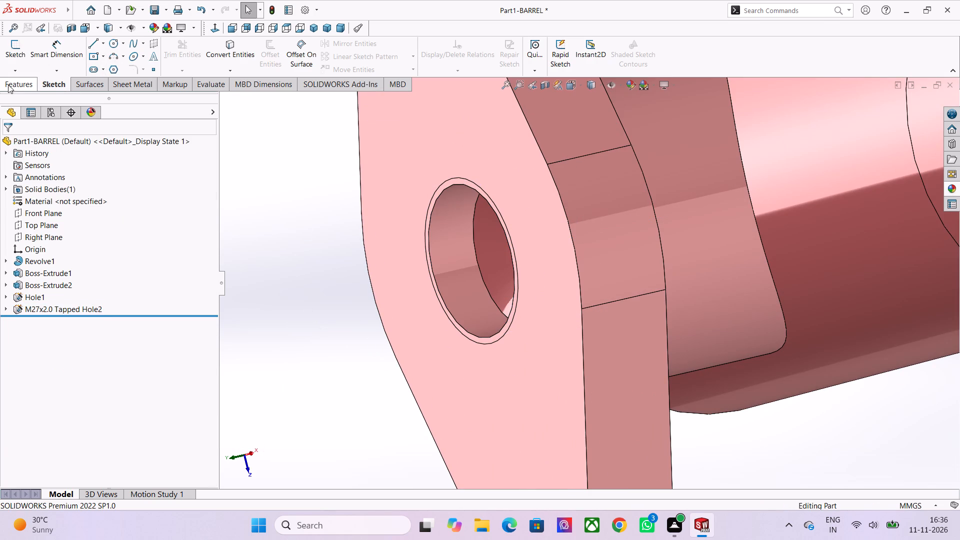
Start a Thread feature and select the circular mouth edge of the central tapped hole as the thread location.
click(8, 85)
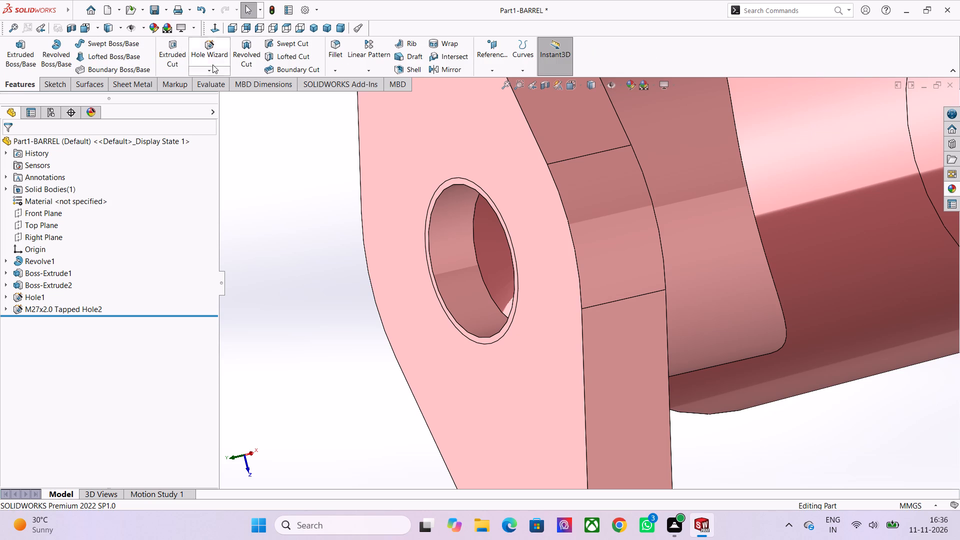
click(213, 72)
click(210, 74)
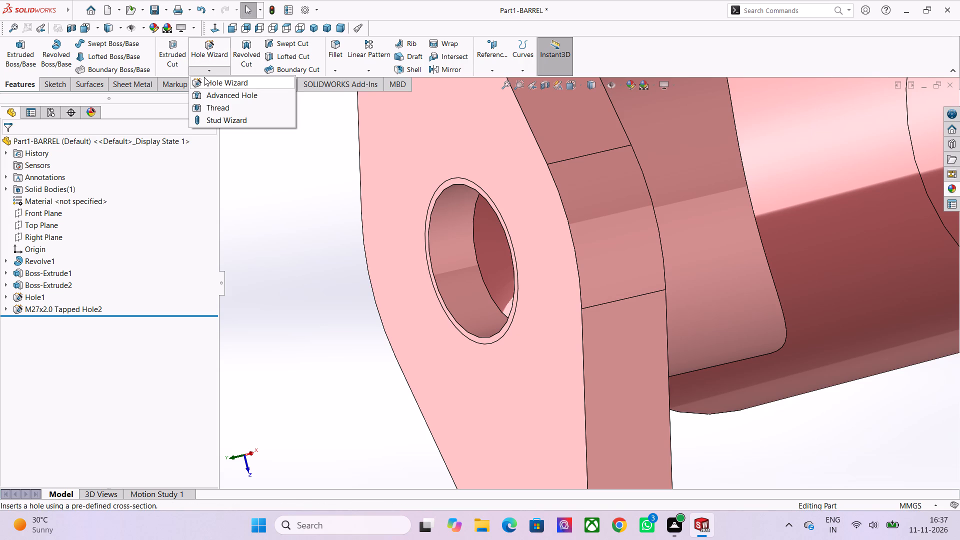
click(221, 112)
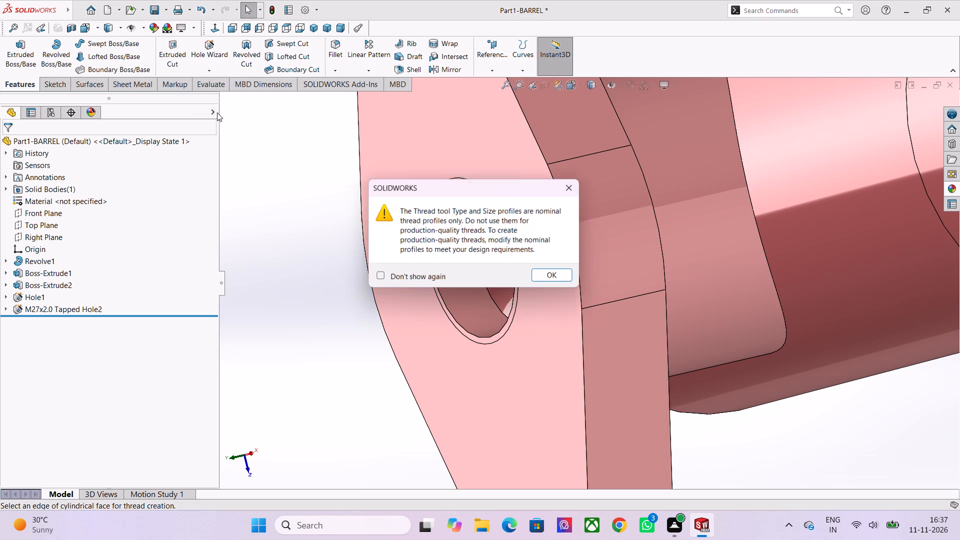
click(564, 280)
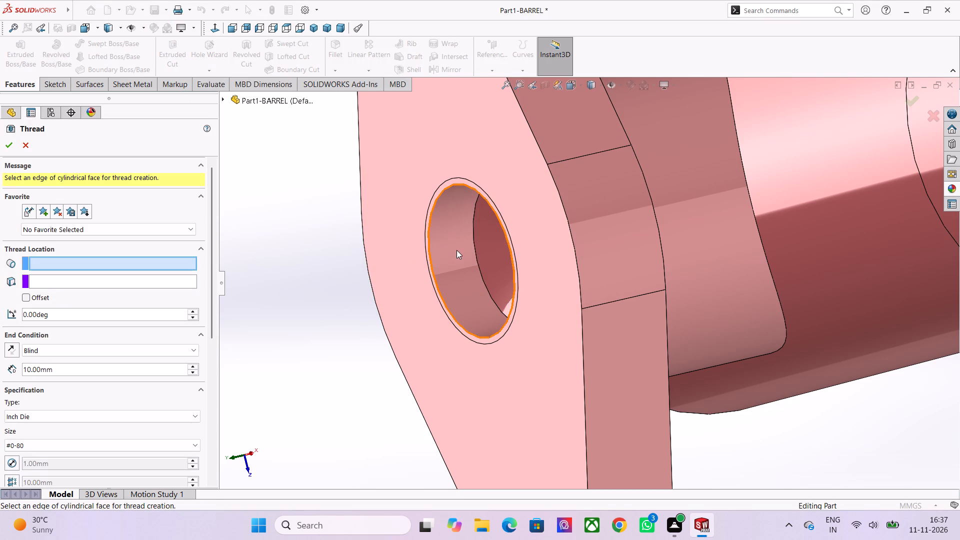
click(456, 250)
middle_drag(462, 259, 485, 276)
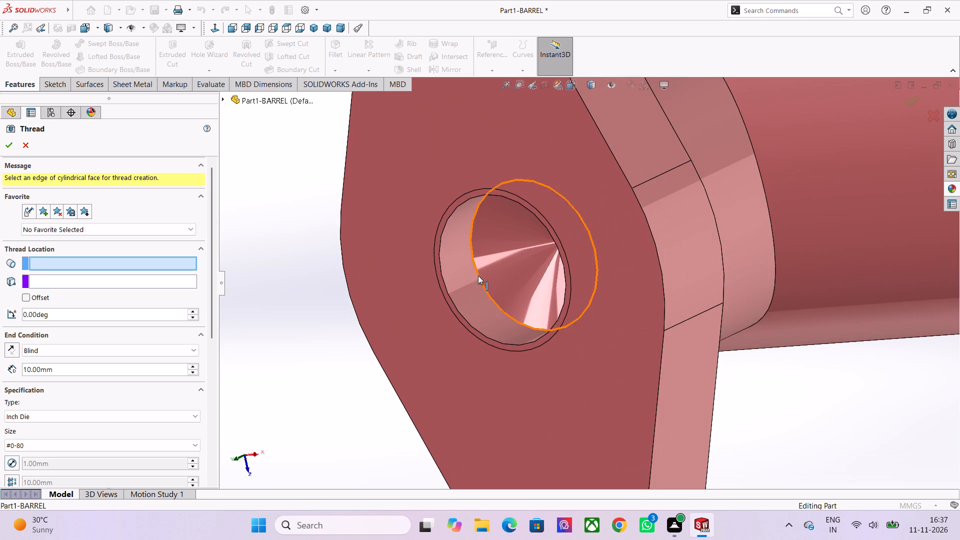
click(441, 272)
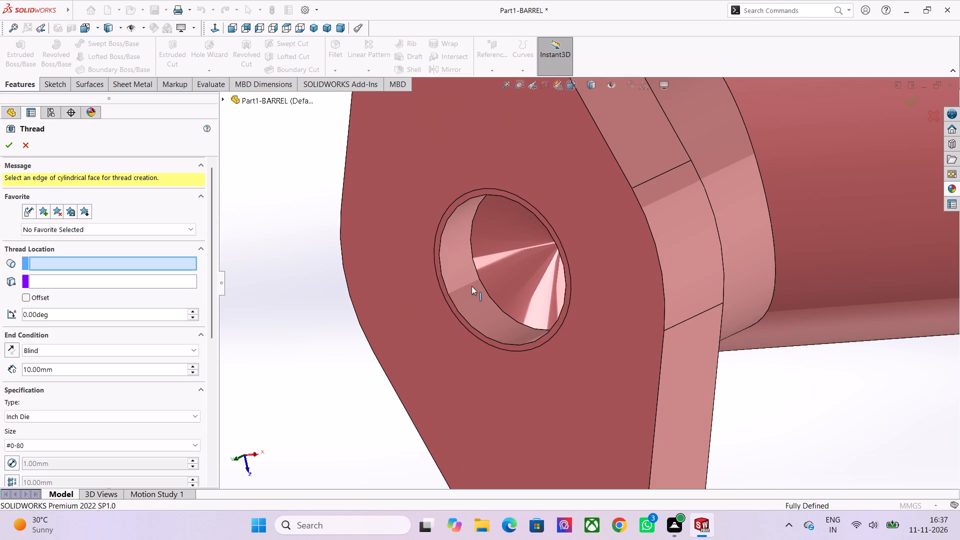
middle_drag(473, 287, 531, 299)
scroll(495, 322, up, 3)
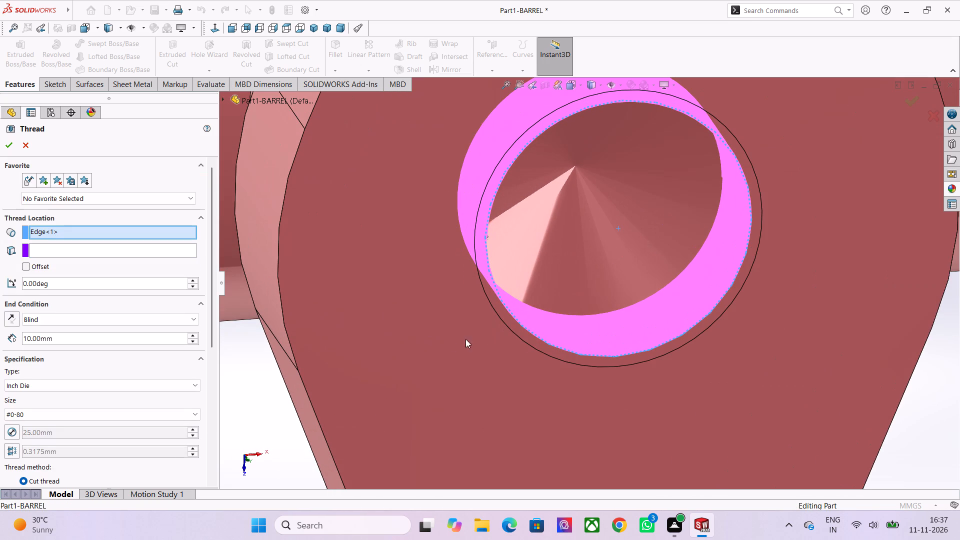
middle_drag(363, 345, 268, 402)
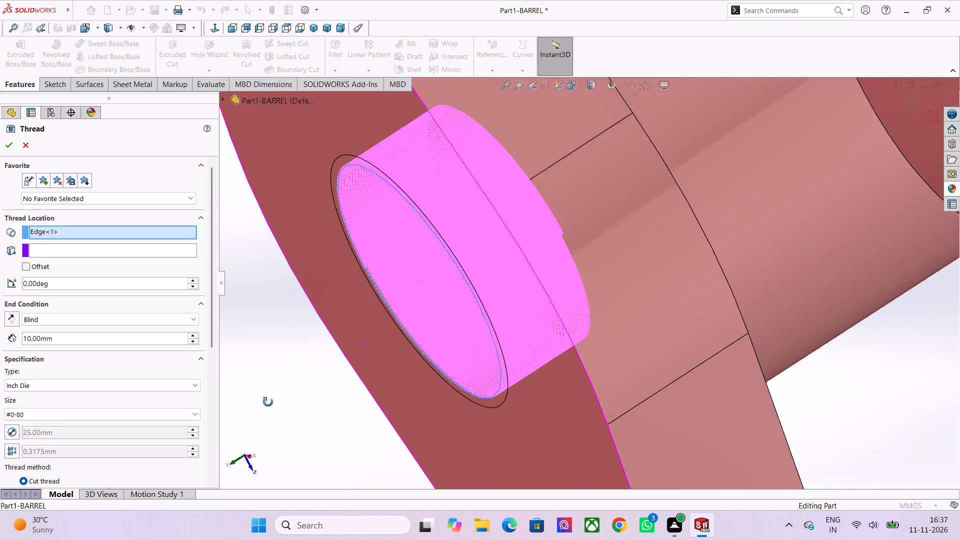
middle_drag(268, 402, 381, 369)
scroll(381, 369, down, 1)
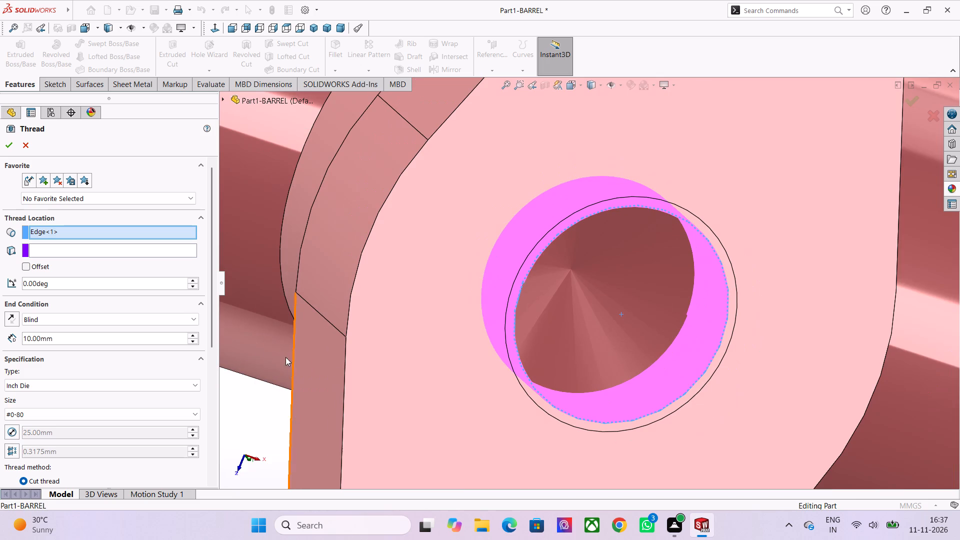
Set the thread's blind depth to 16 mm and check its preview inside the hole.
click(129, 248)
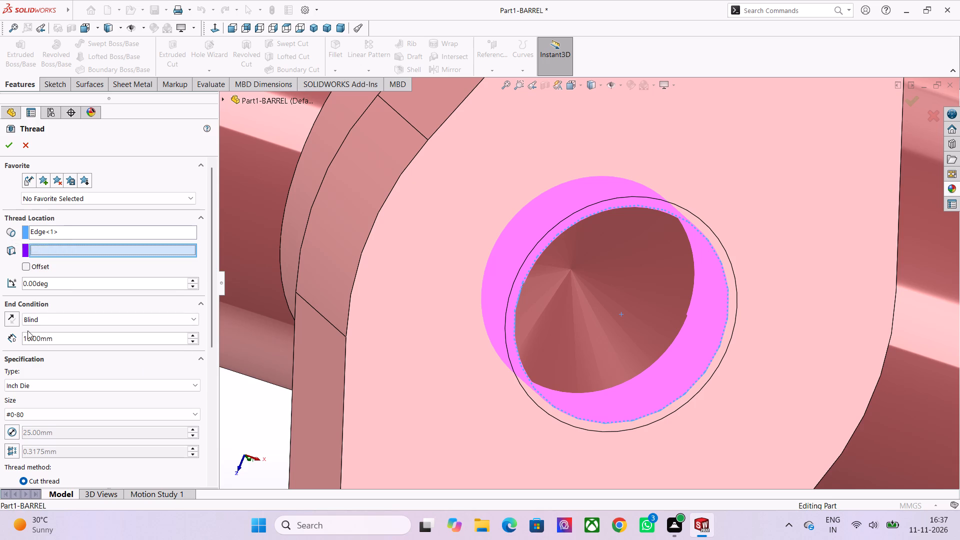
drag(51, 339, 0, 340)
text(16)
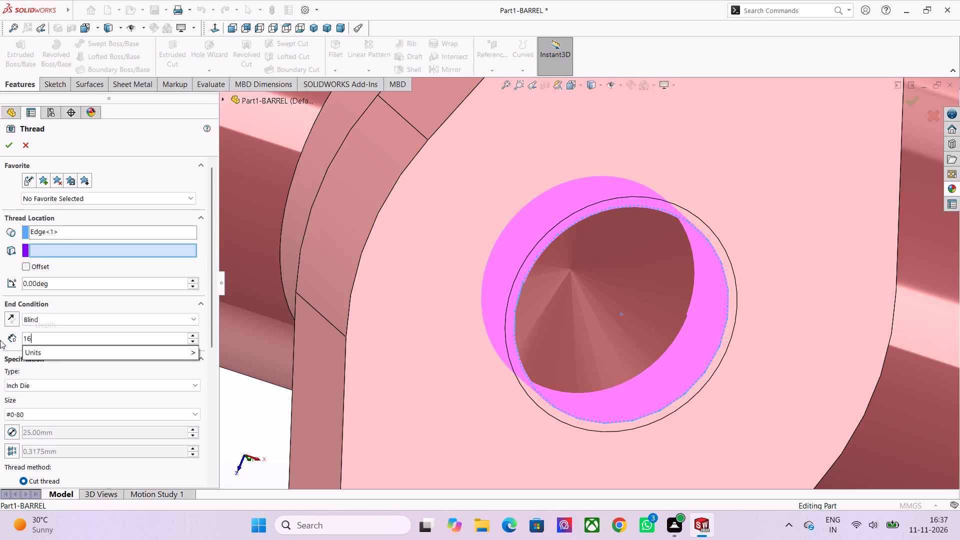
key(Return)
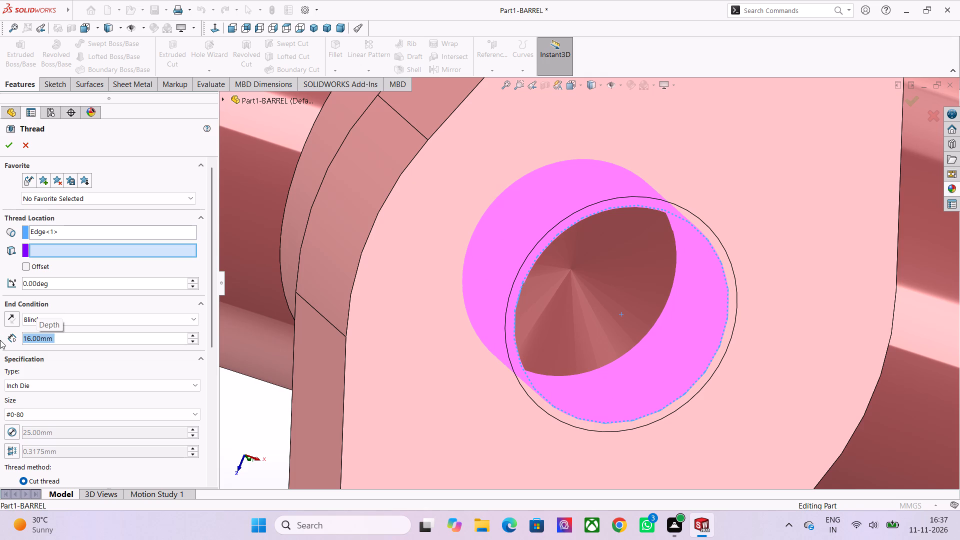
middle_drag(396, 292, 343, 269)
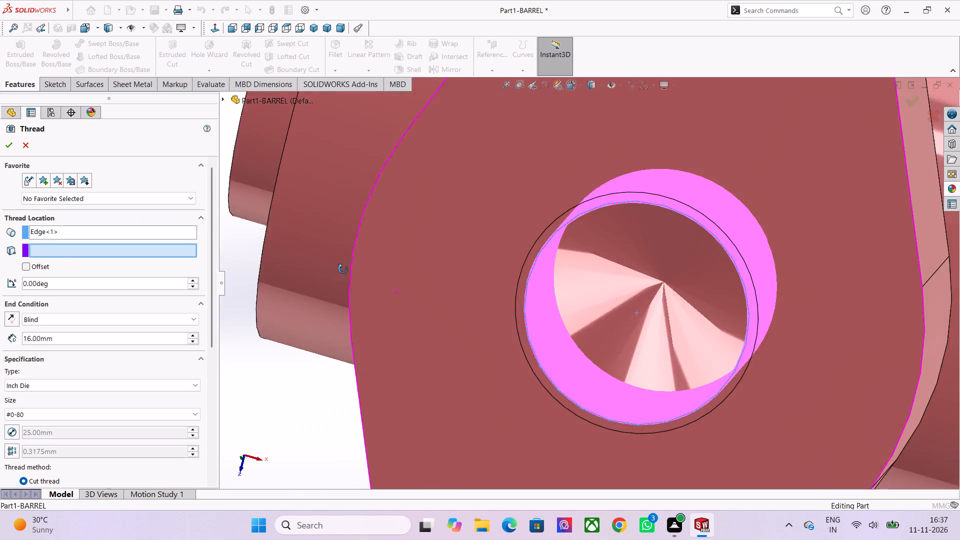
middle_drag(343, 269, 360, 248)
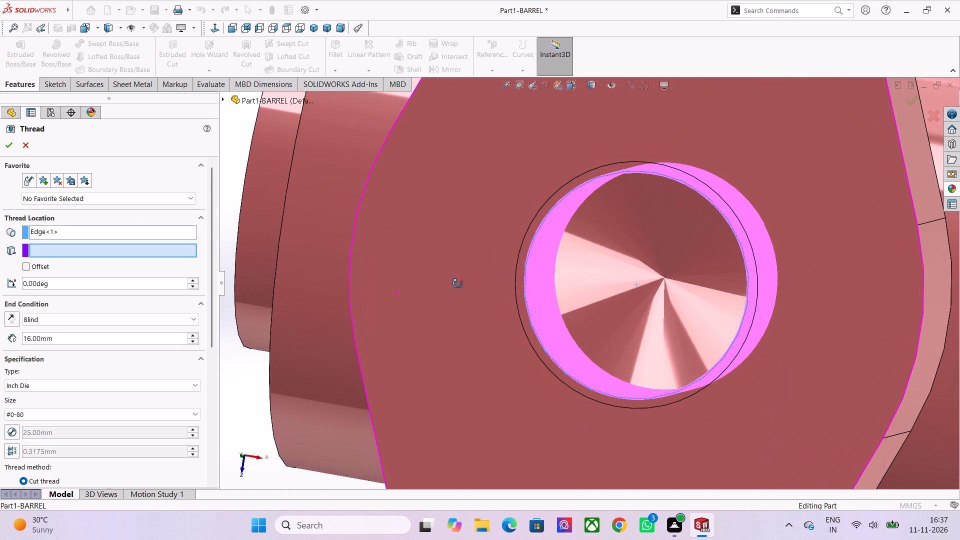
middle_drag(538, 326, 496, 331)
scroll(581, 321, up, 5)
scroll(559, 314, down, 5)
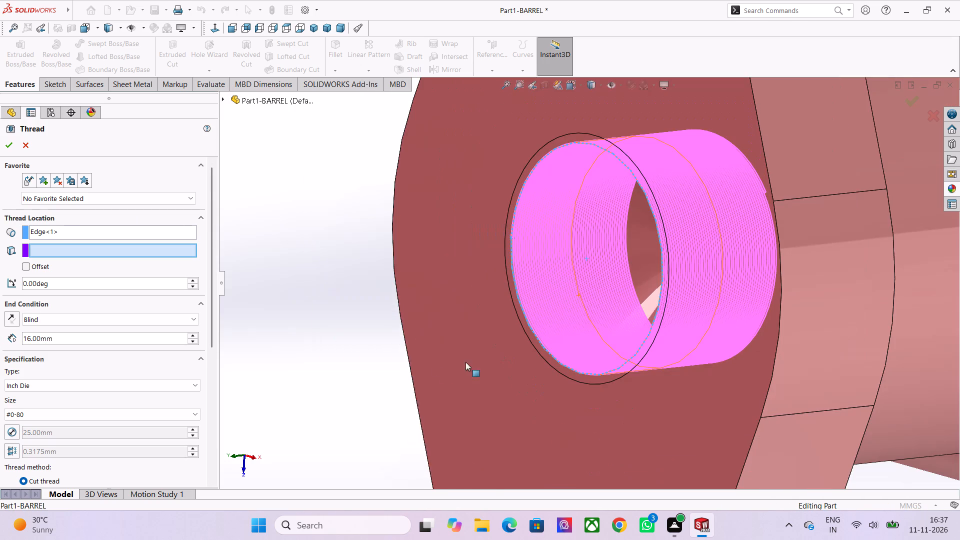
middle_drag(385, 376, 440, 379)
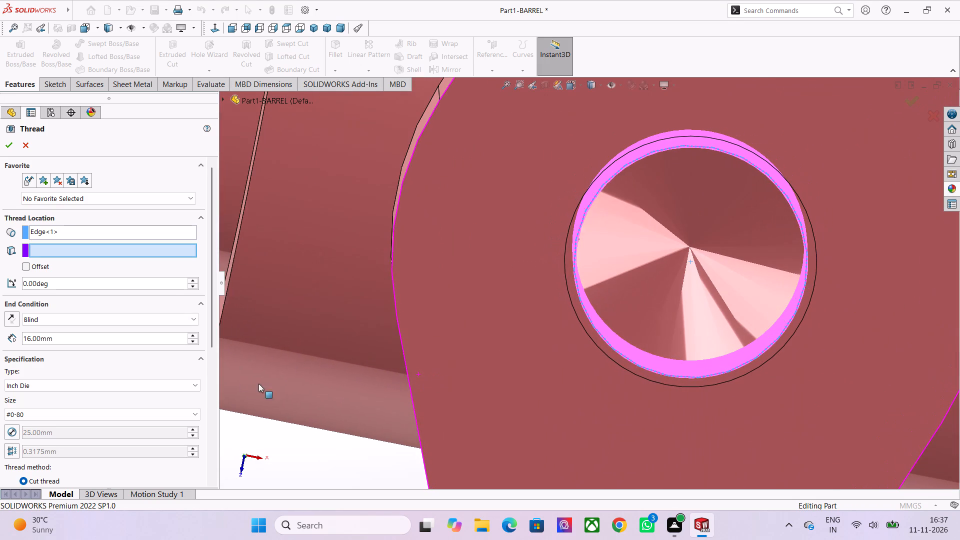
Set the thread specification to Metric Tap, size M27x2.0, and create the thread in the central hole.
click(92, 383)
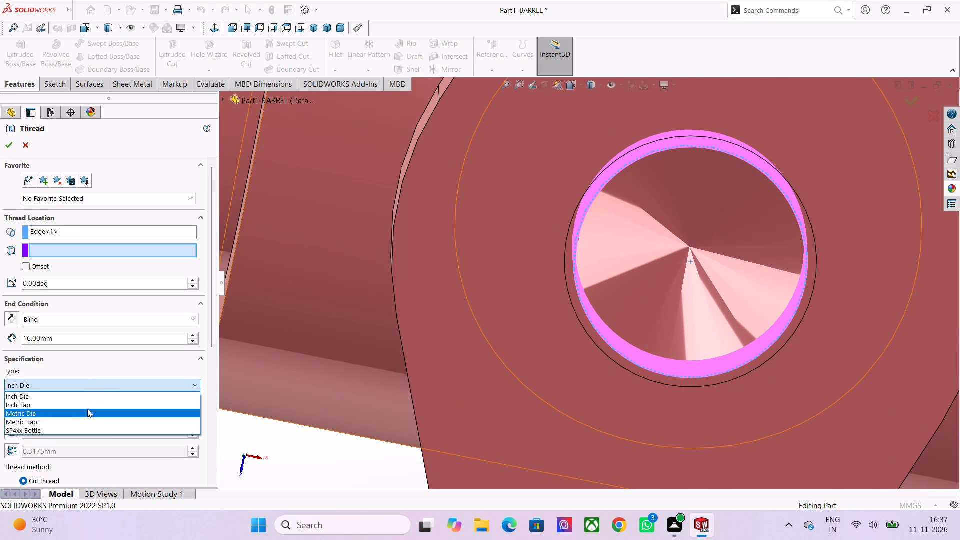
click(36, 420)
middle_drag(378, 442, 431, 436)
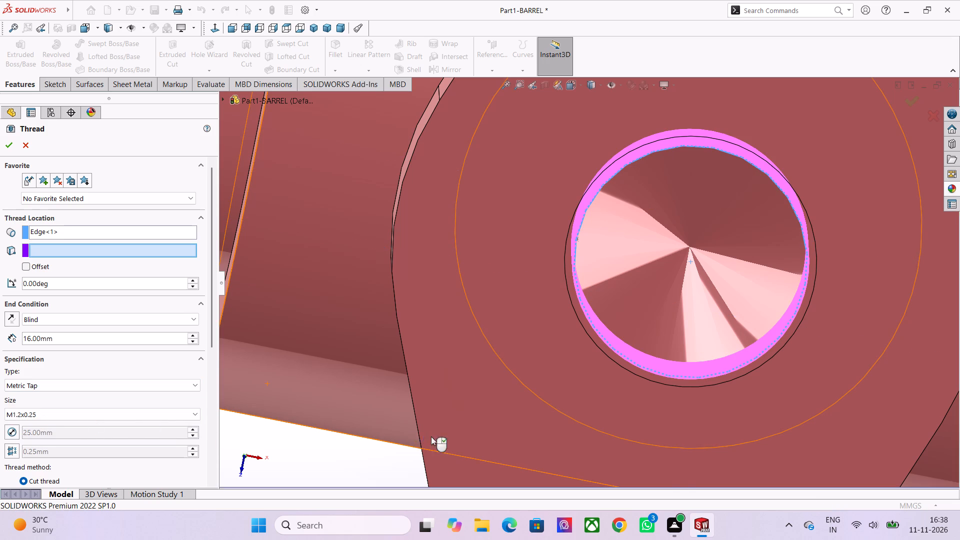
middle_drag(431, 436, 427, 433)
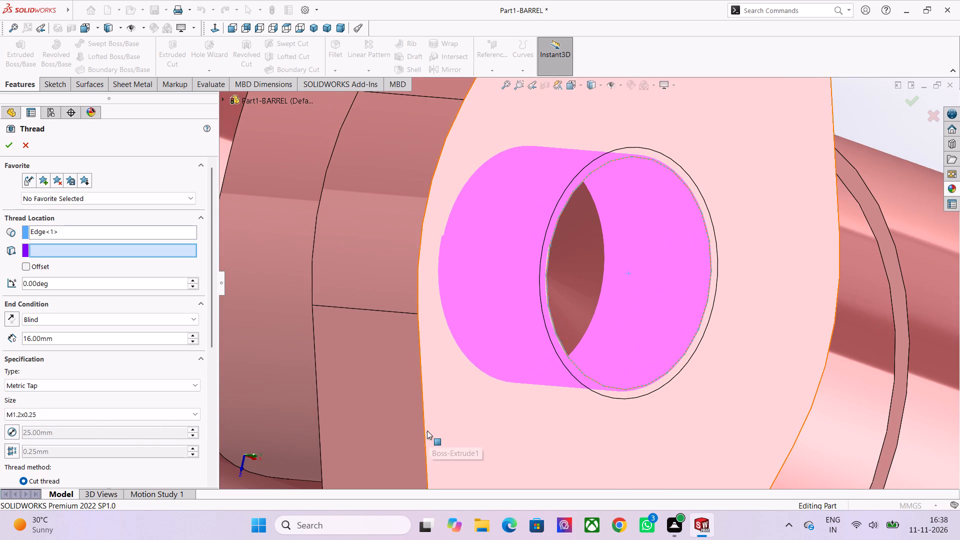
click(58, 411)
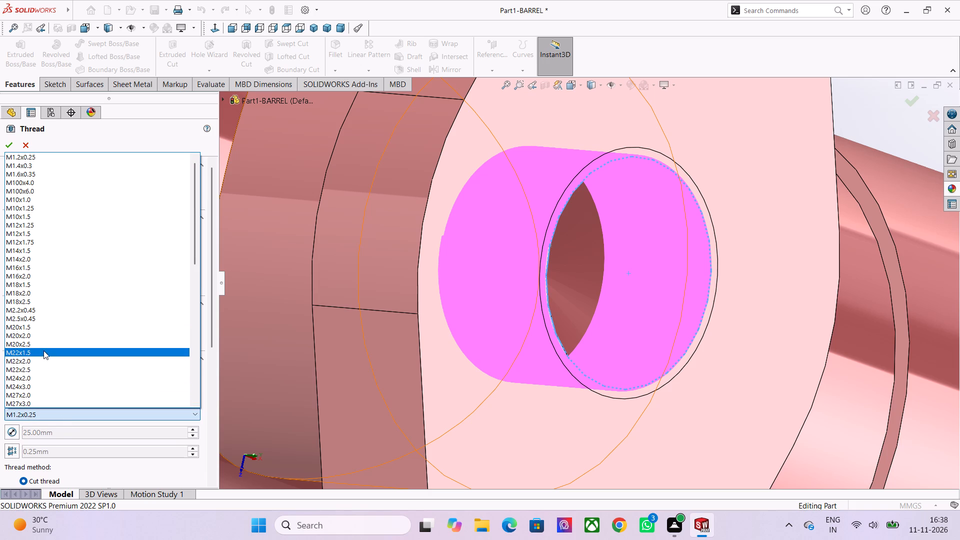
scroll(58, 352, down, 1)
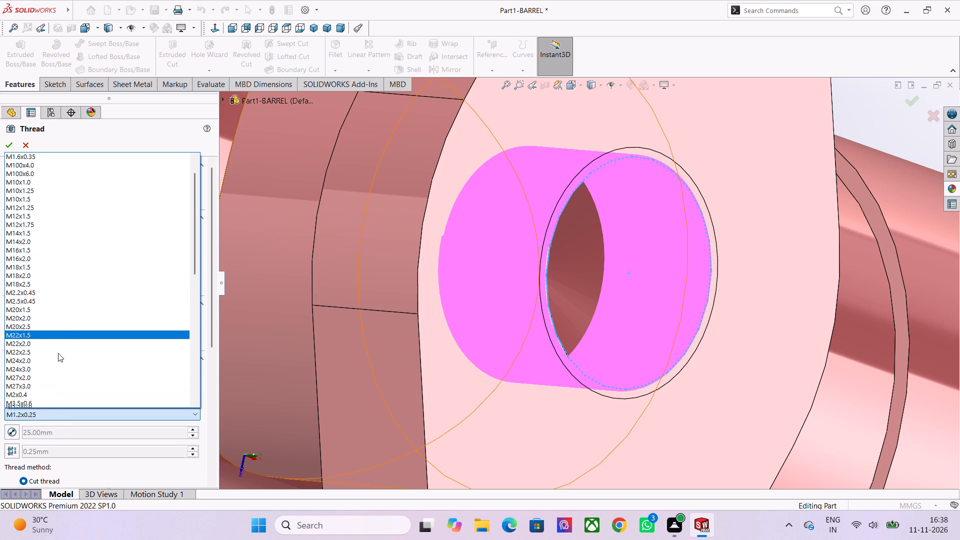
click(42, 370)
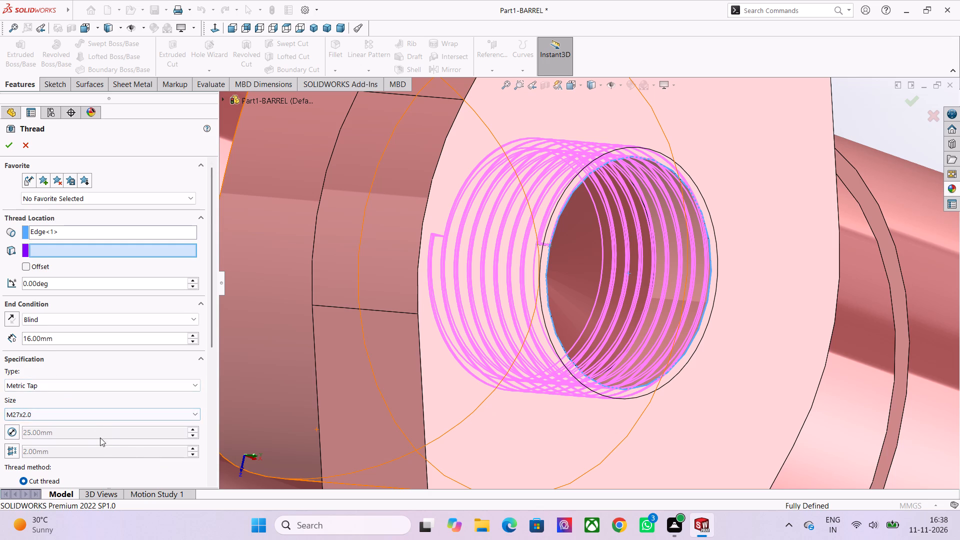
scroll(101, 440, down, 2)
scroll(81, 400, down, 1)
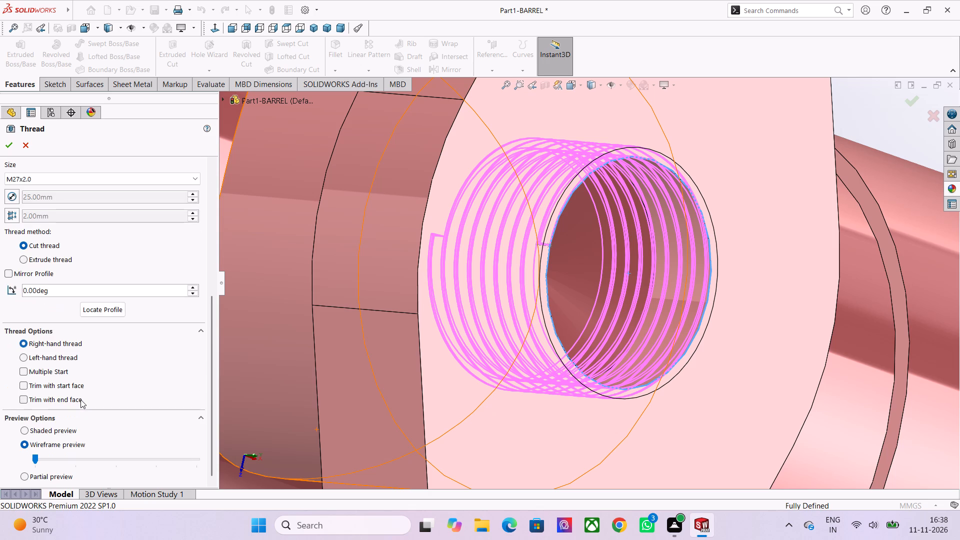
click(9, 143)
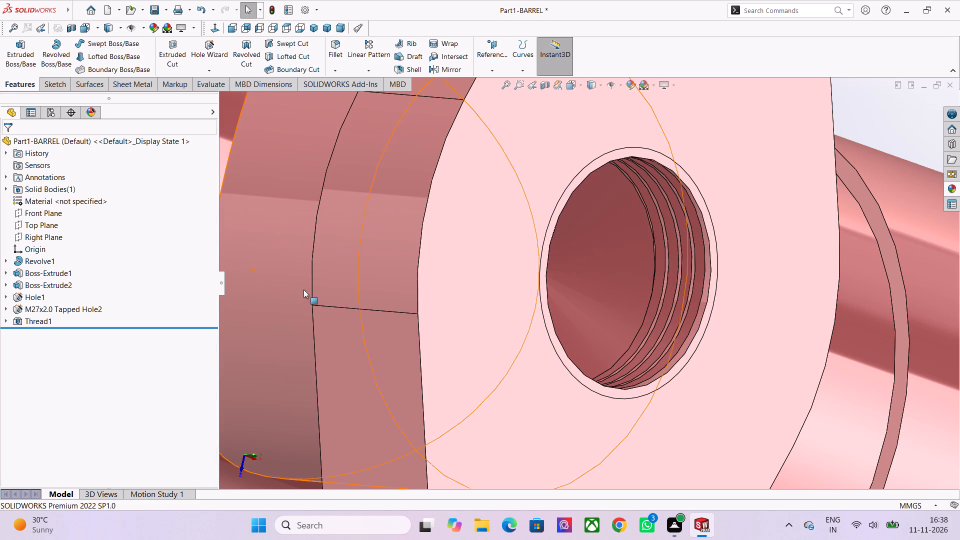
Examine the modelled thread in the central hole and the flange from several angles.
middle_drag(443, 315, 326, 319)
scroll(322, 321, down, 1)
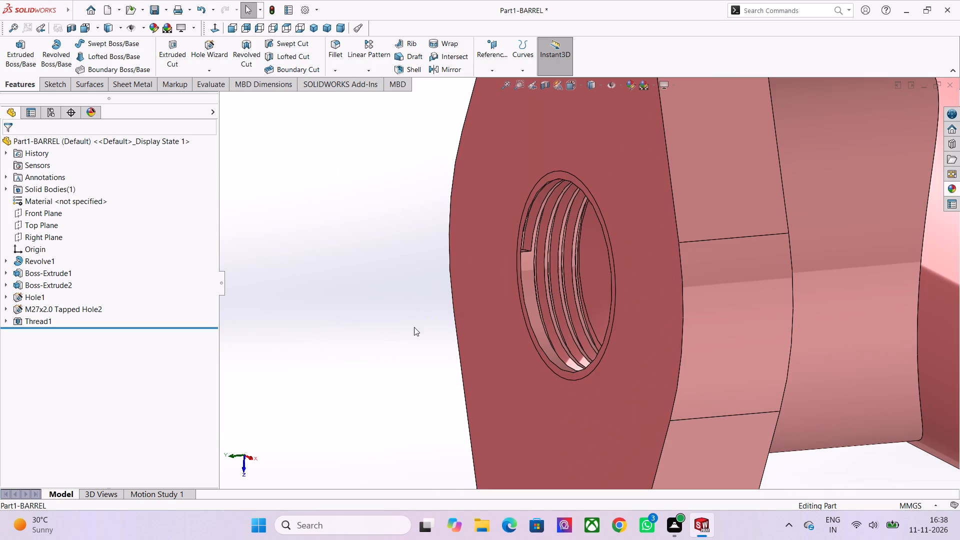
middle_drag(425, 327, 427, 319)
scroll(427, 319, down, 2)
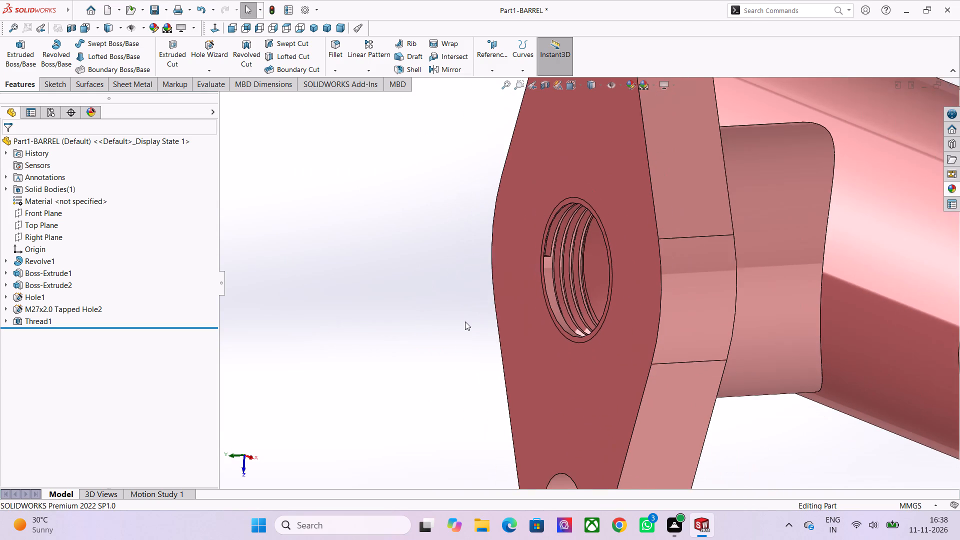
scroll(465, 321, down, 1)
scroll(533, 311, up, 2)
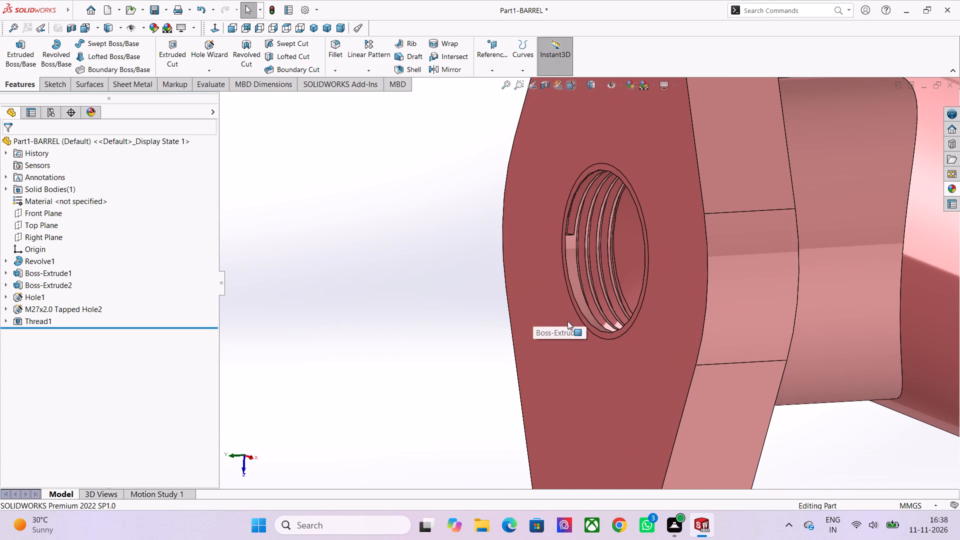
middle_drag(579, 332, 749, 308)
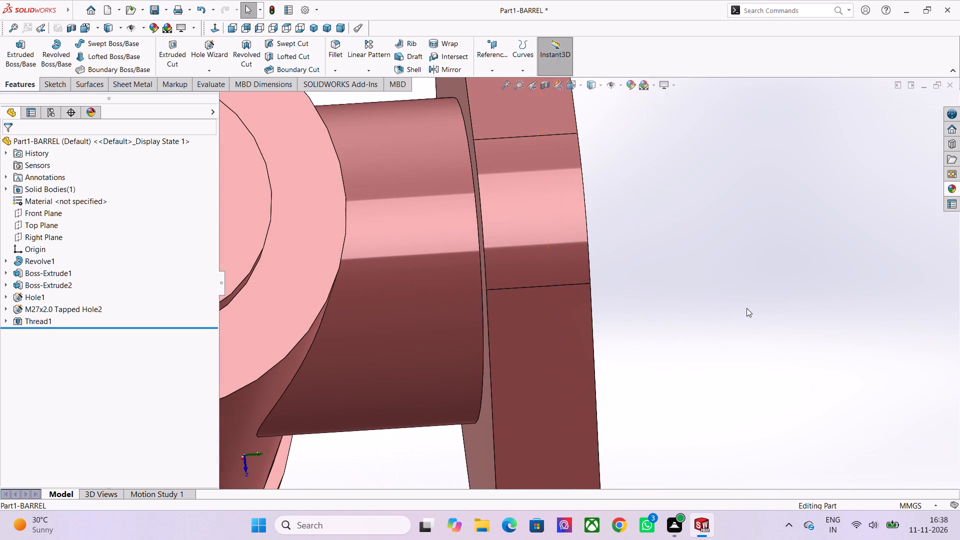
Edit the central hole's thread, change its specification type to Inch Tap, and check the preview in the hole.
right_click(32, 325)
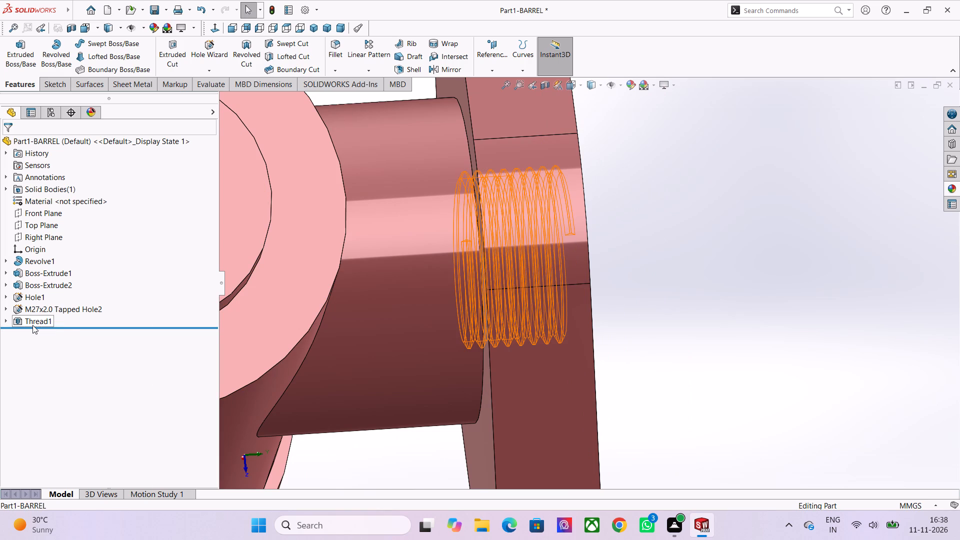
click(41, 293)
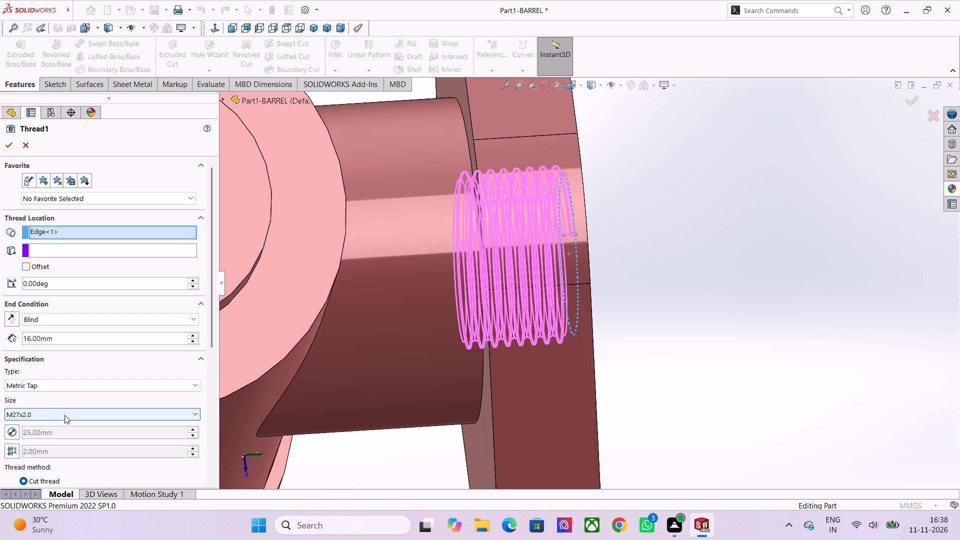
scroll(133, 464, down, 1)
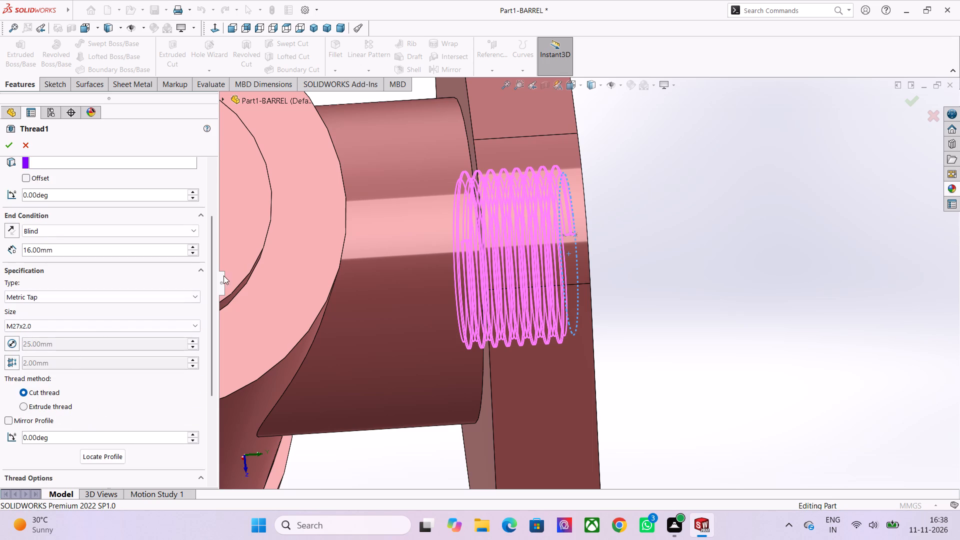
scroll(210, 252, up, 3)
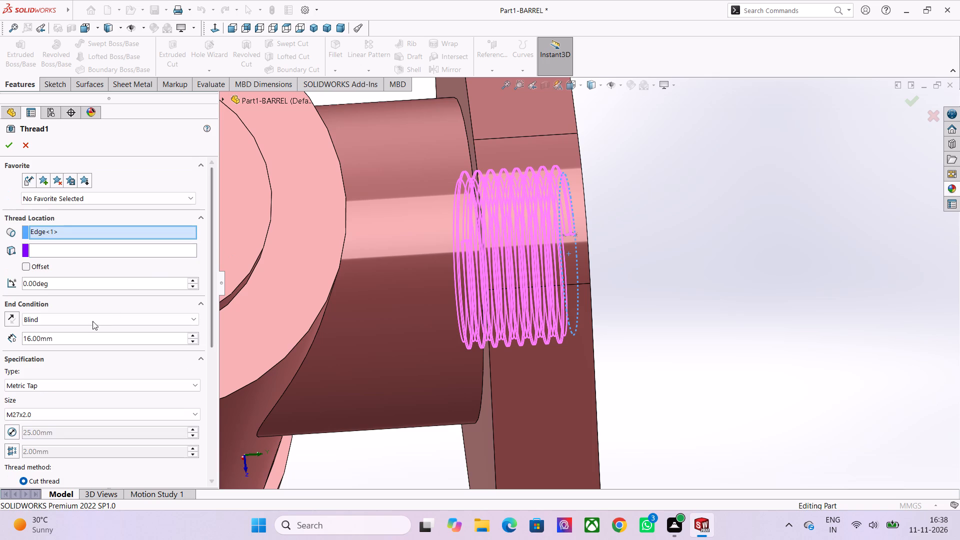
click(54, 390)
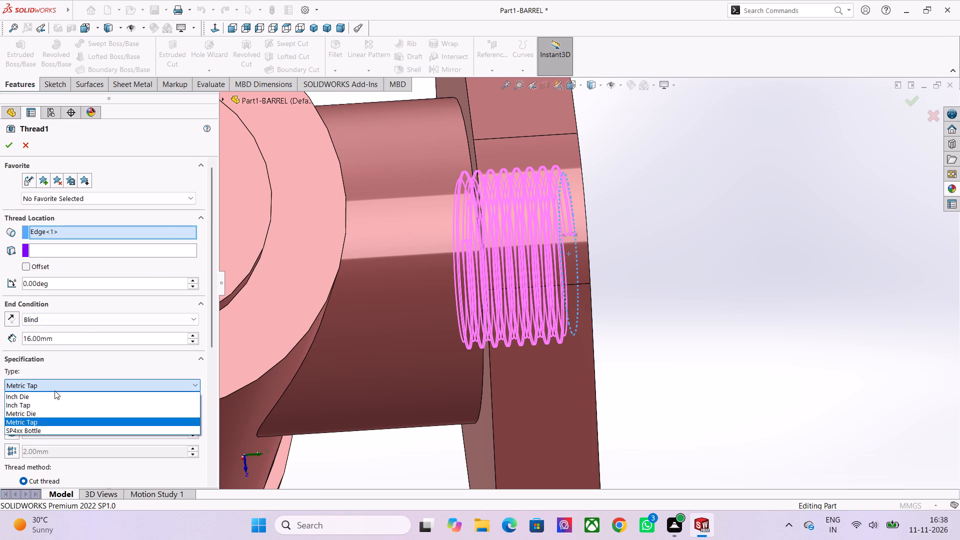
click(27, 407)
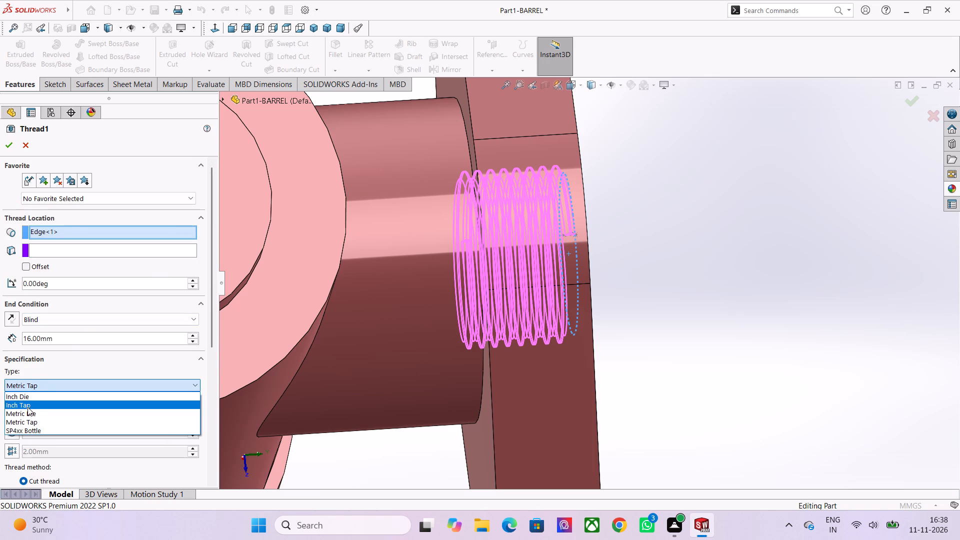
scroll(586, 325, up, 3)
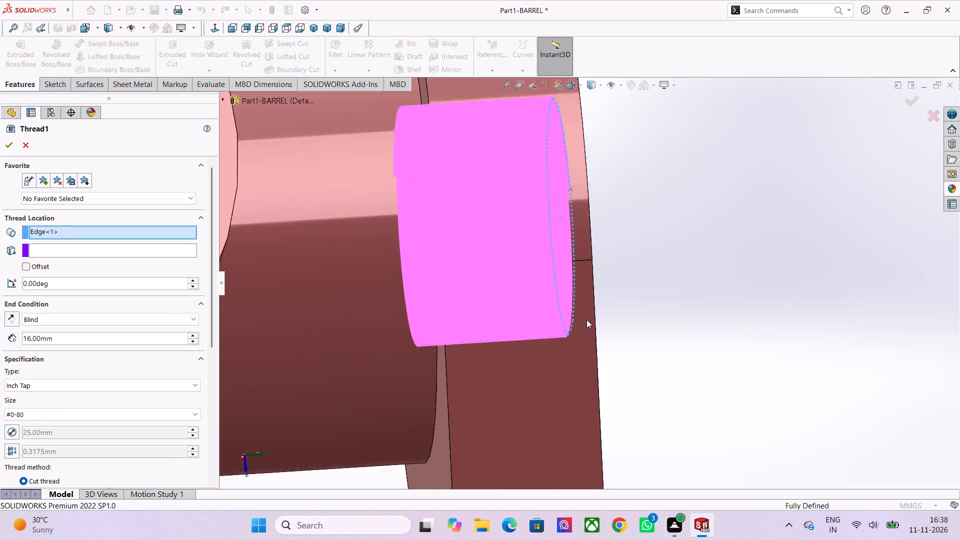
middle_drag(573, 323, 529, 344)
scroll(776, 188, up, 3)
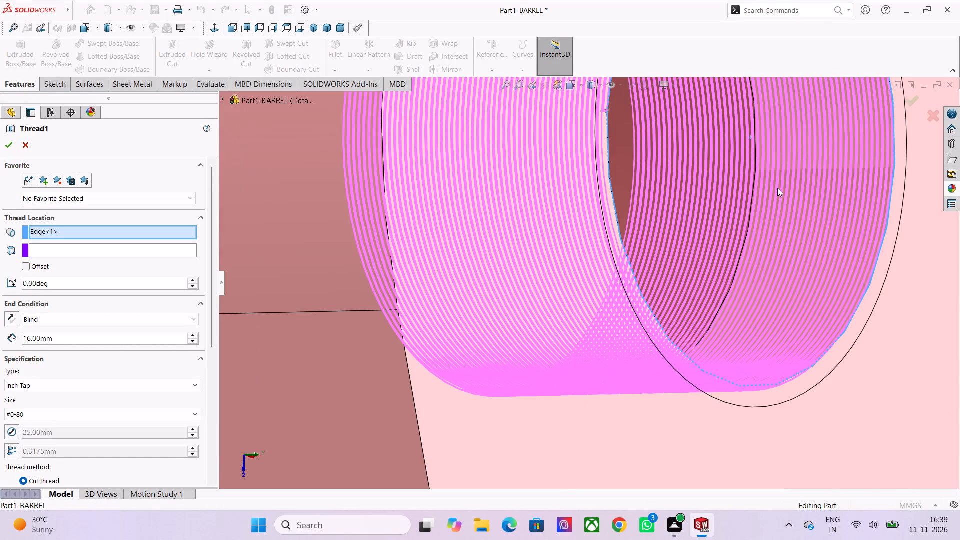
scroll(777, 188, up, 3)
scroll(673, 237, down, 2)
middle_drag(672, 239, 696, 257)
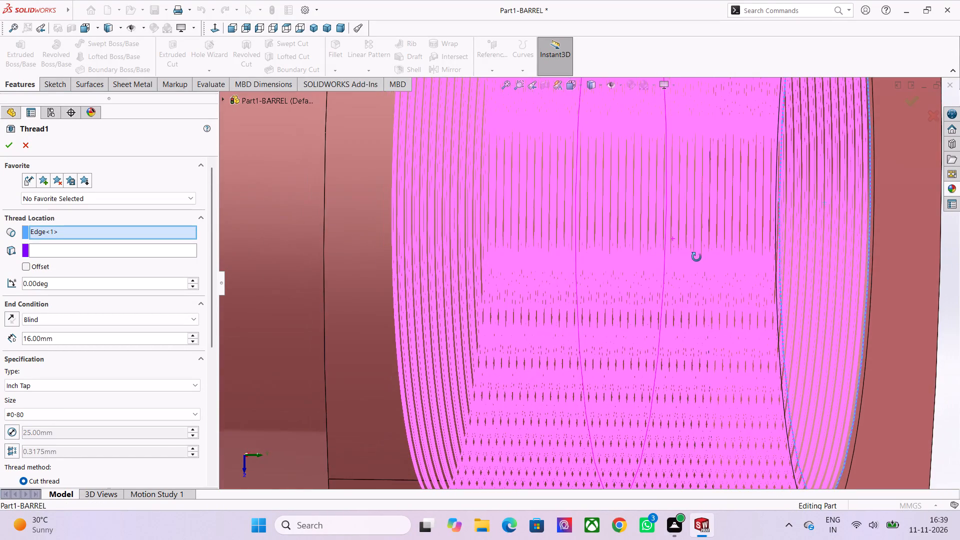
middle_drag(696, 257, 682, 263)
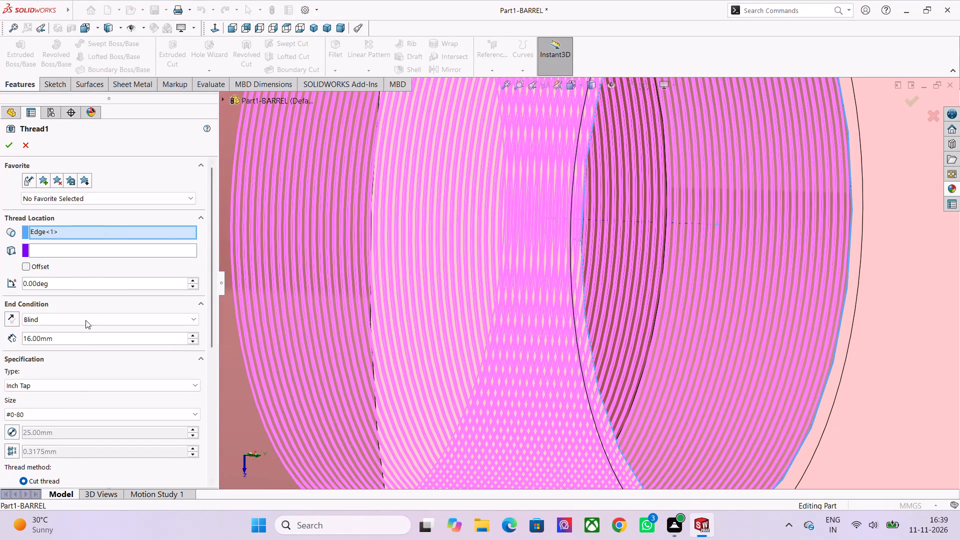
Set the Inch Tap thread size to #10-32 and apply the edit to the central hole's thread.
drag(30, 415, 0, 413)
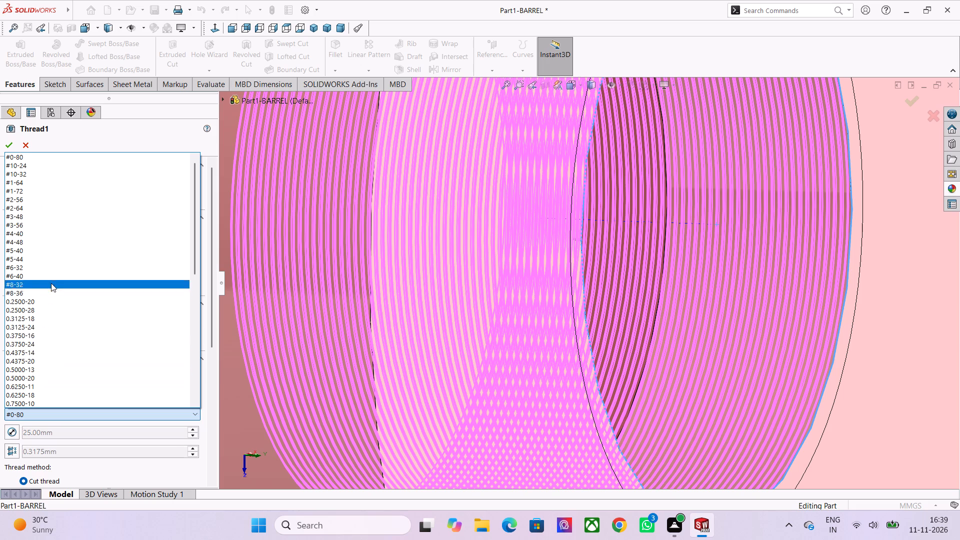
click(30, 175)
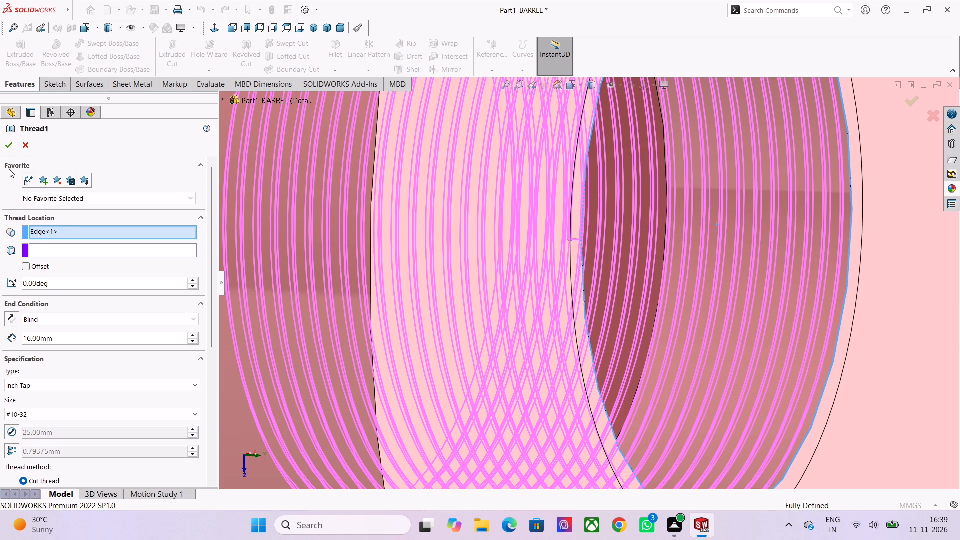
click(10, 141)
Examine the edited thread inside the central hole up close and from several angles.
scroll(321, 342, down, 1)
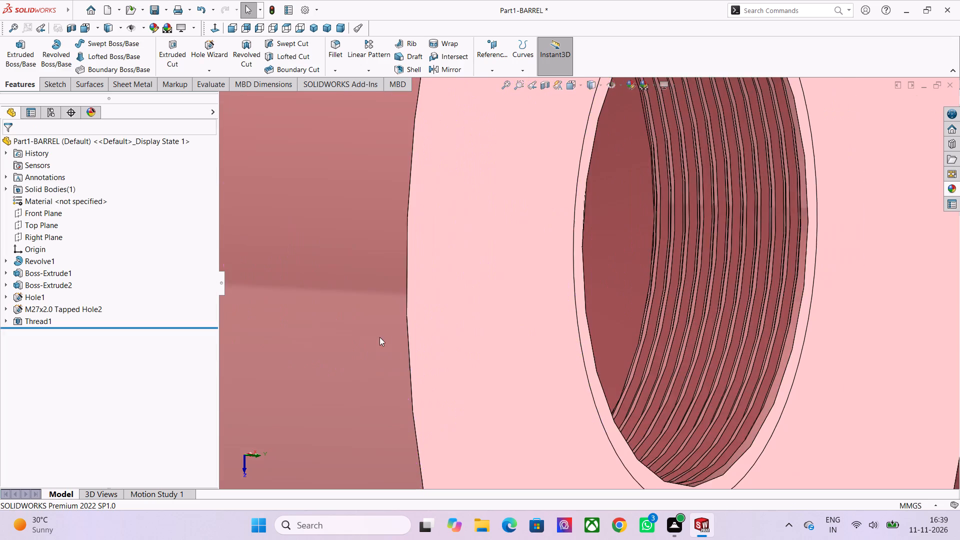
scroll(436, 337, down, 2)
middle_drag(435, 338, 330, 331)
scroll(374, 326, down, 3)
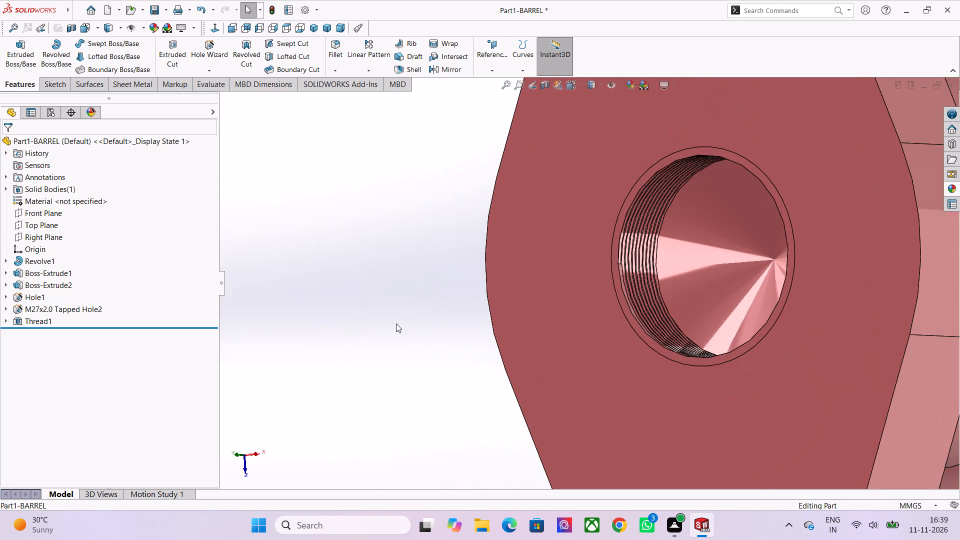
scroll(642, 325, up, 7)
middle_drag(639, 314, 591, 340)
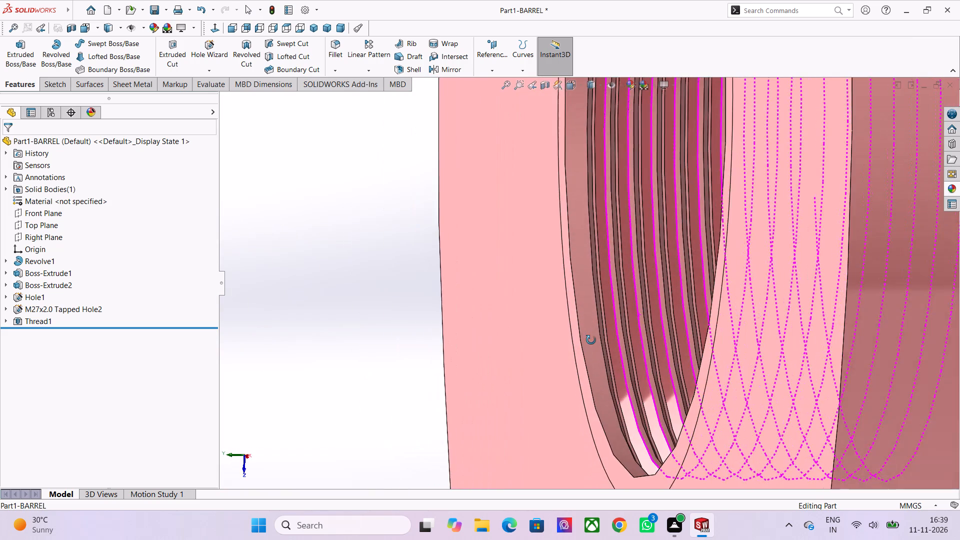
middle_drag(591, 340, 594, 350)
scroll(598, 351, down, 2)
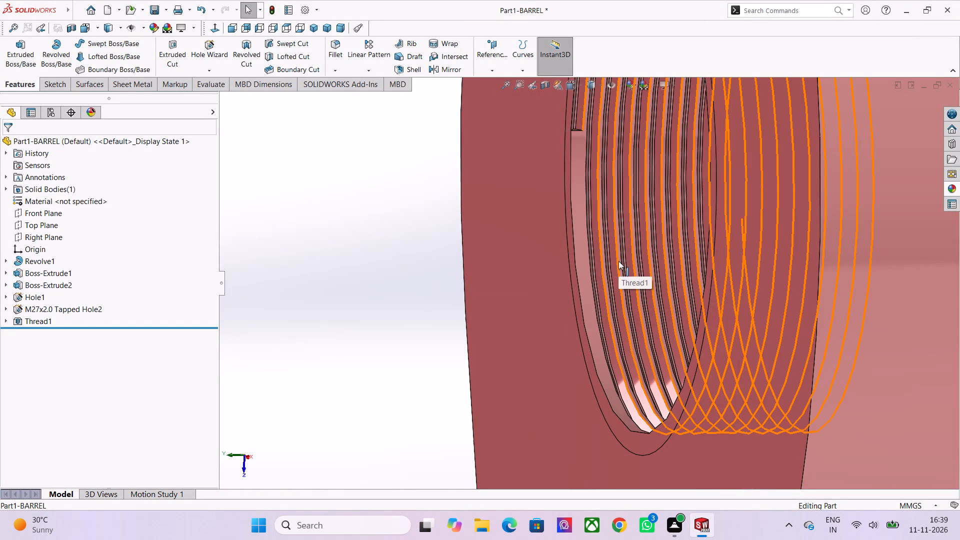
scroll(700, 283, down, 2)
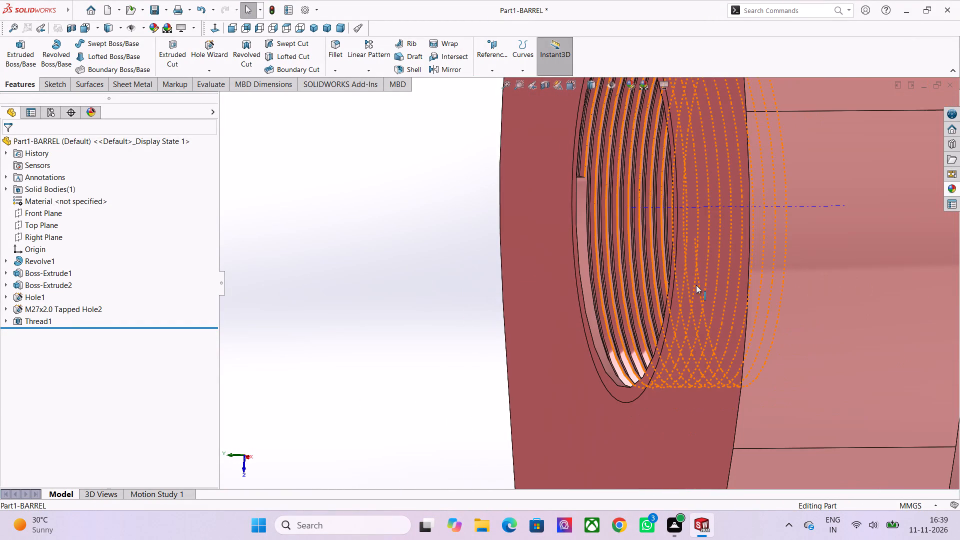
middle_drag(696, 285, 736, 333)
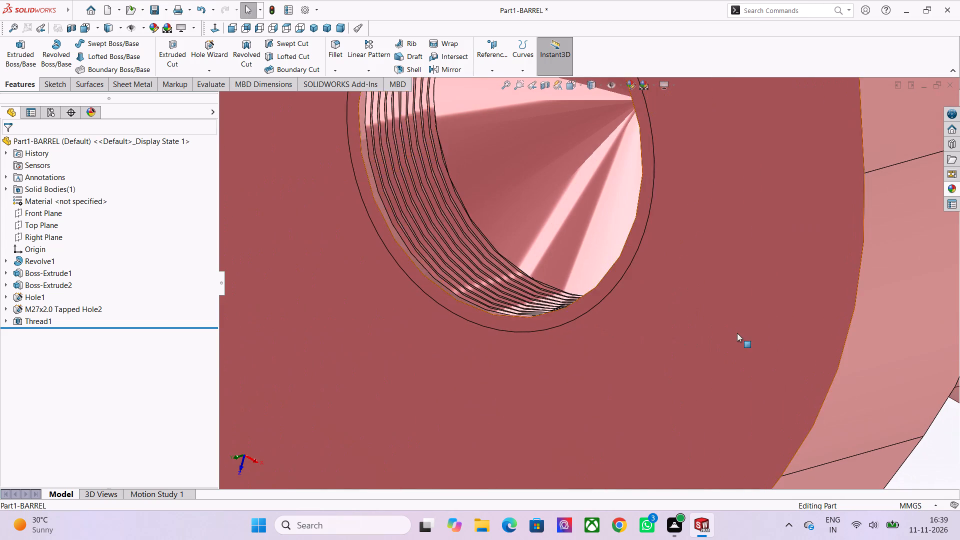
scroll(736, 332, down, 2)
middle_drag(722, 334, 718, 369)
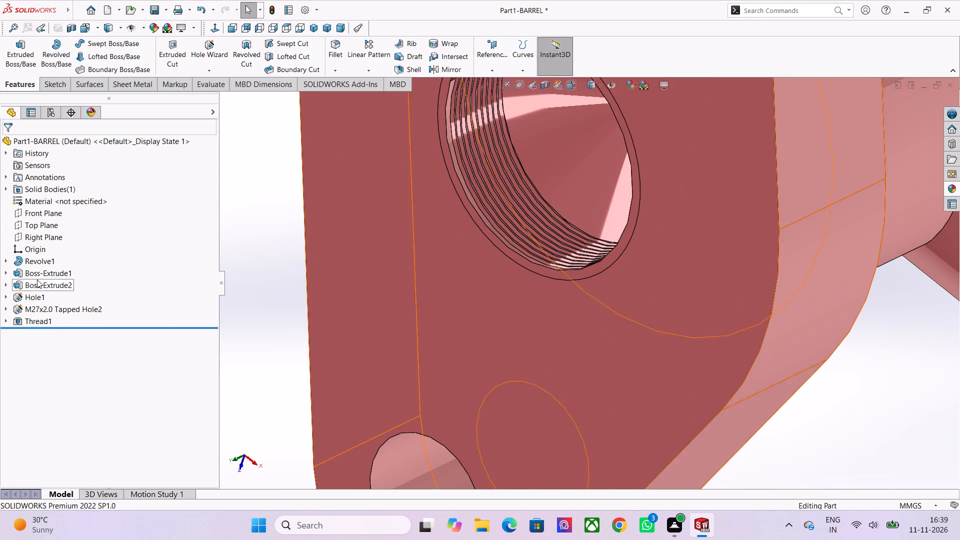
Delete the Thread1 feature together with its dependent thread profile sketch.
right_click(46, 326)
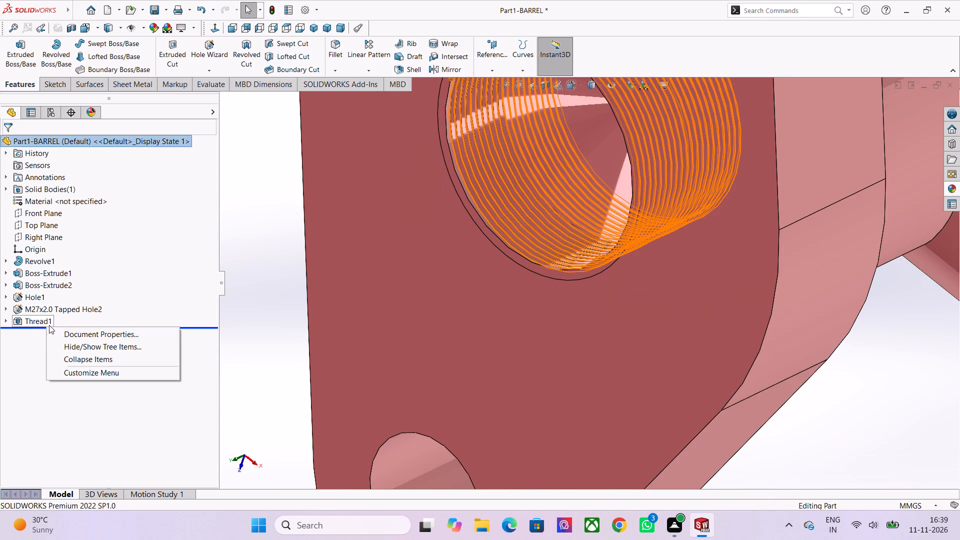
click(31, 336)
right_click(29, 320)
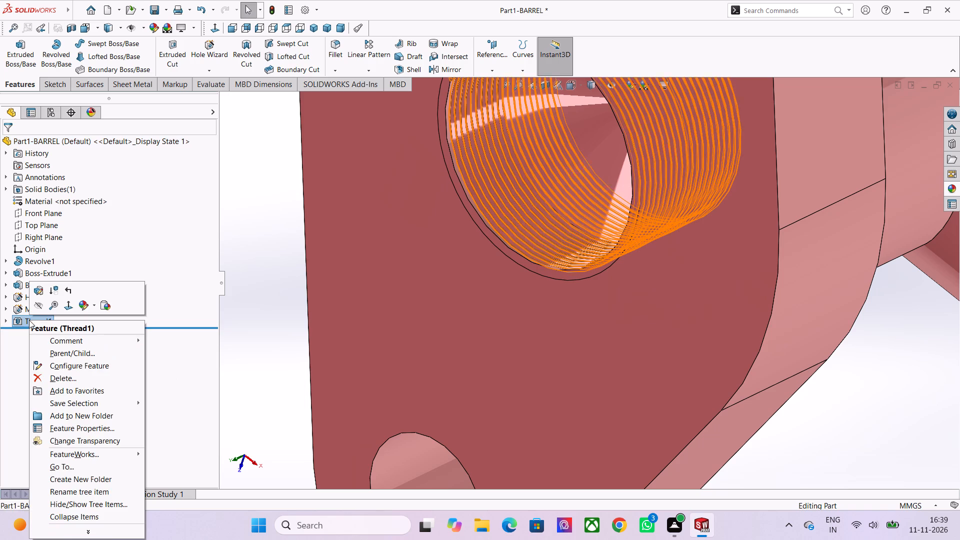
click(58, 377)
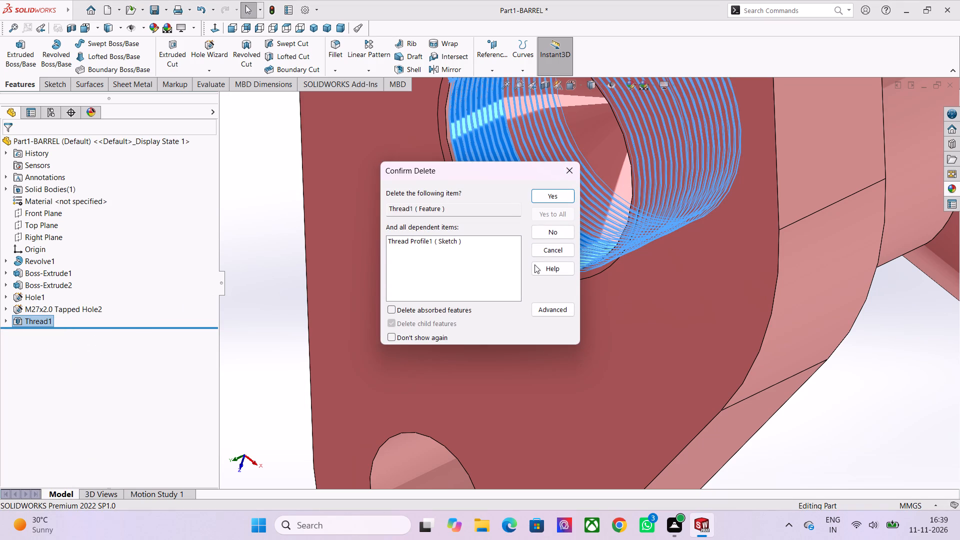
click(561, 195)
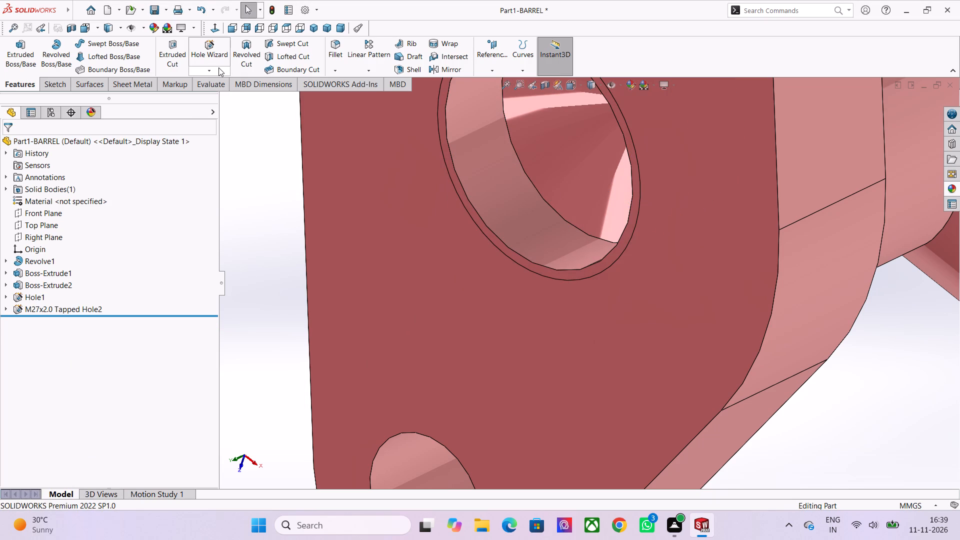
Start a new Thread feature and select the central tapped hole's circular mouth edge as the thread location.
click(218, 67)
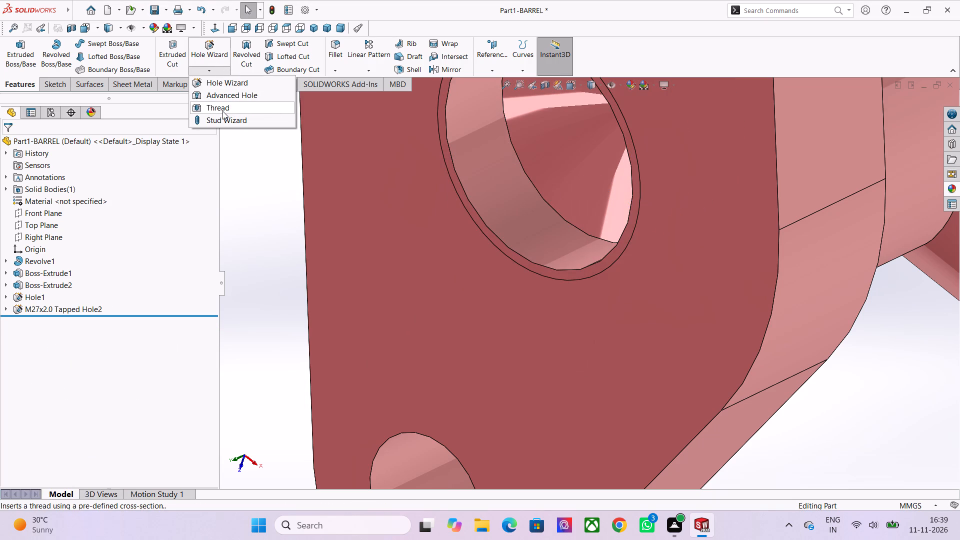
click(222, 111)
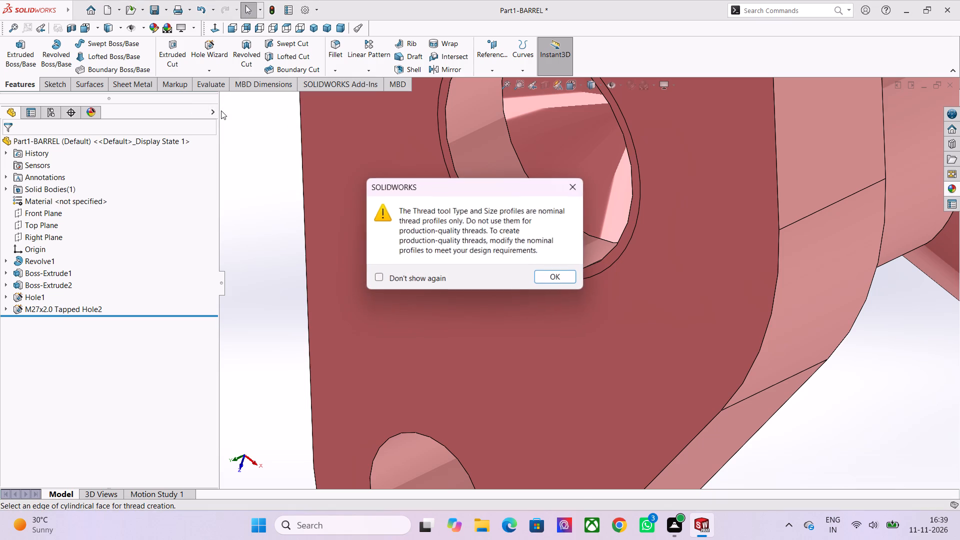
click(550, 280)
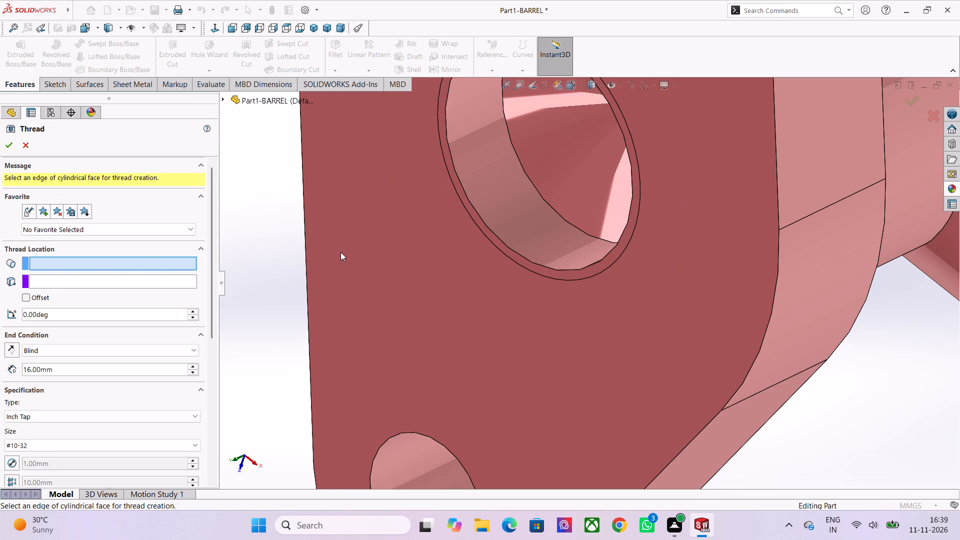
click(479, 216)
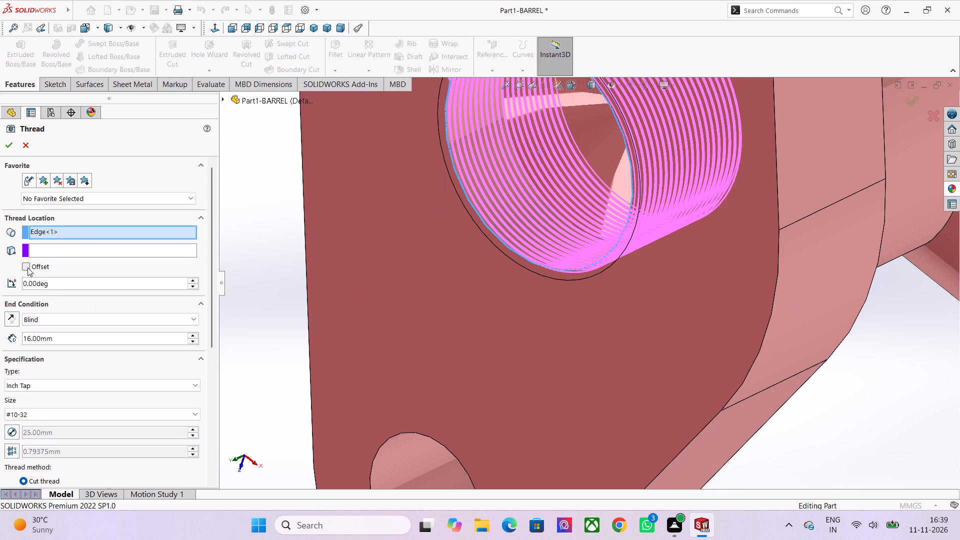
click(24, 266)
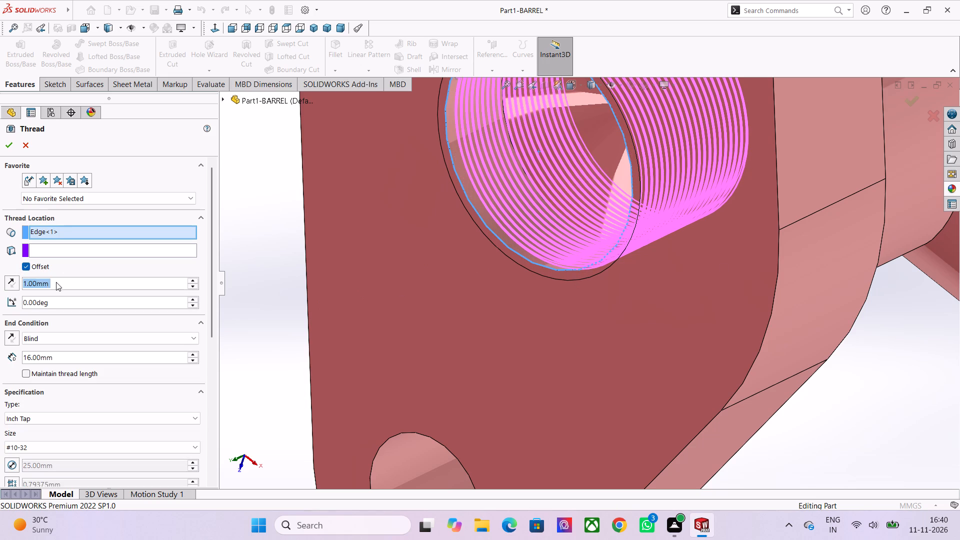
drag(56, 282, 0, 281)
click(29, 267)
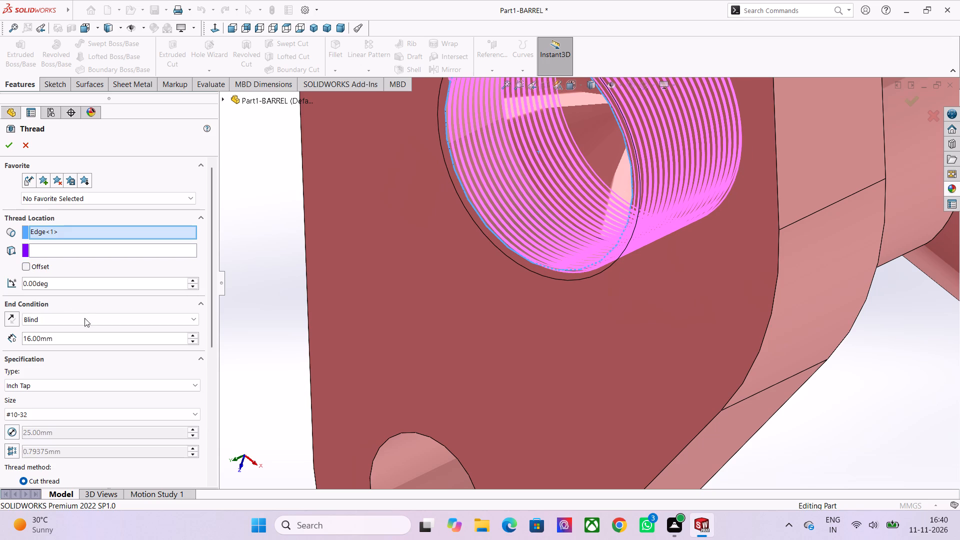
Set the thread's end condition to Revolutions with 16 revolutions.
click(38, 320)
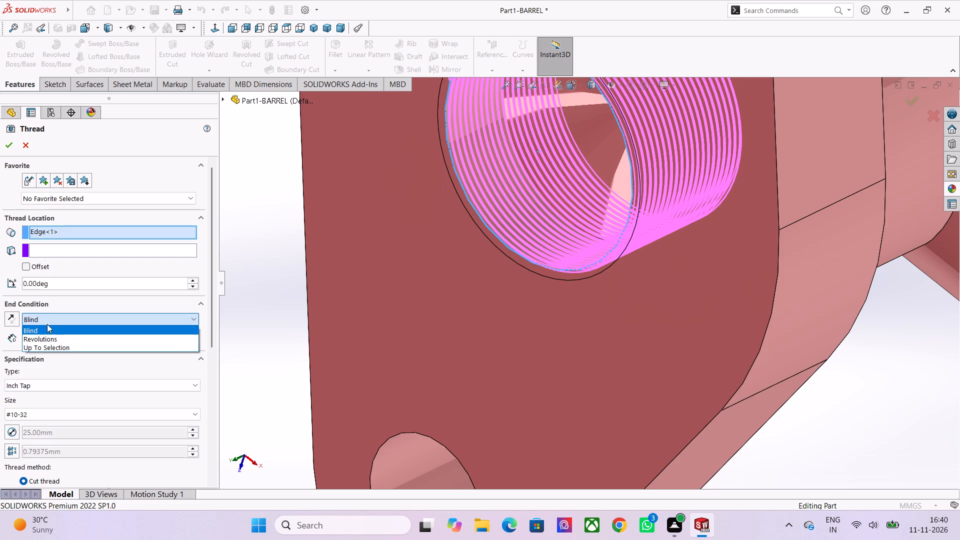
click(59, 337)
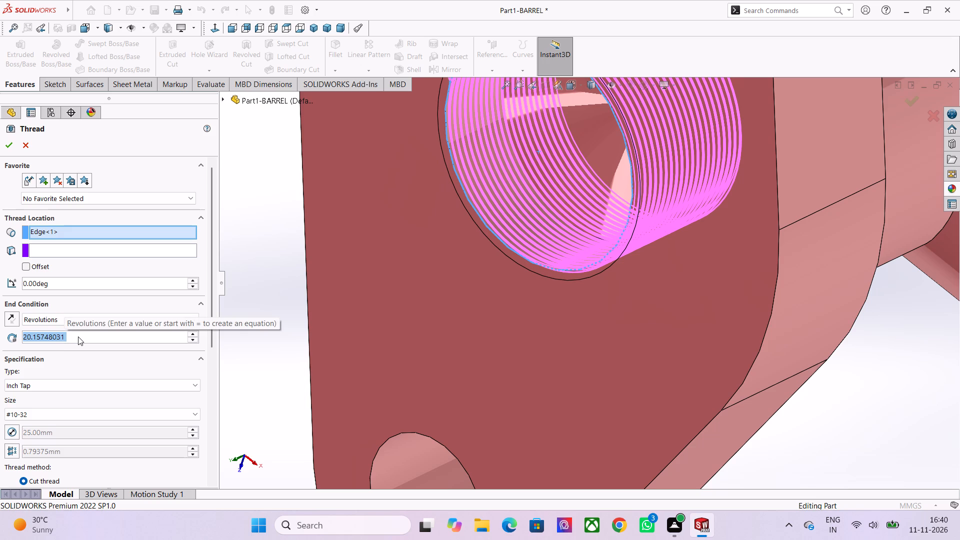
text(16)
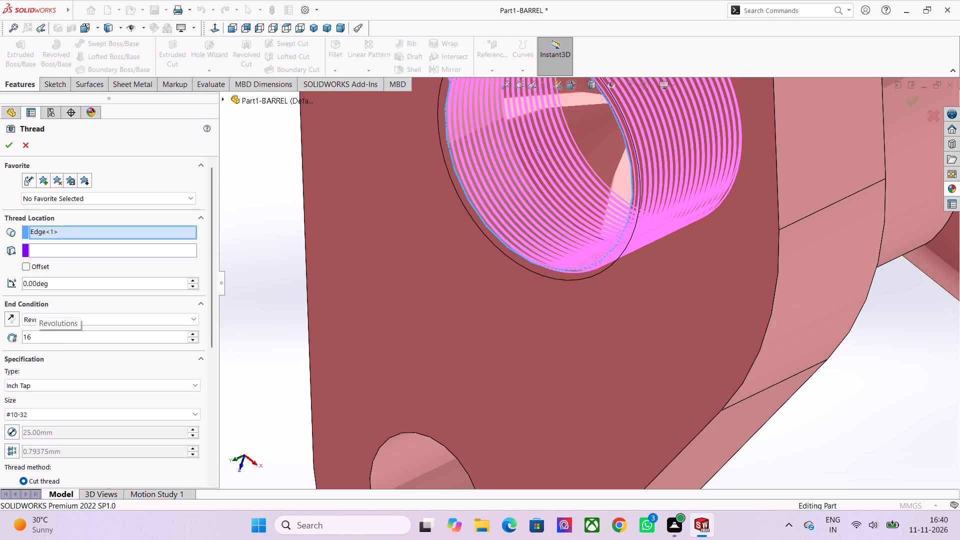
key(Return)
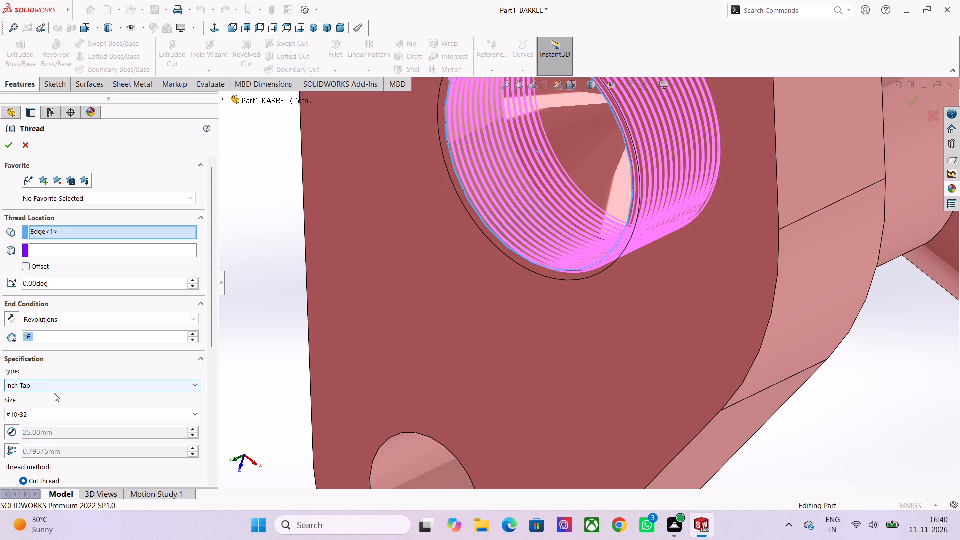
Set the Inch Tap thread size to #10-24 for the central hole's thread.
click(53, 416)
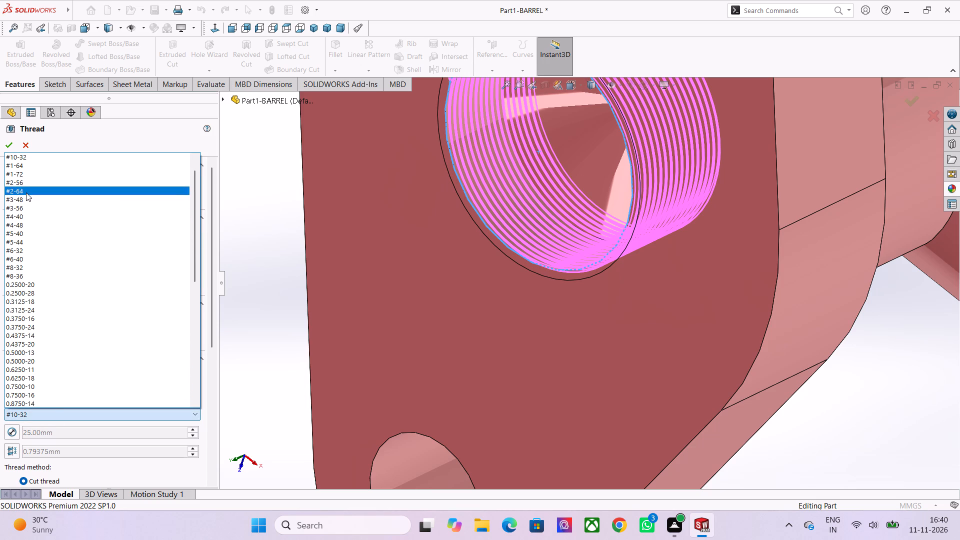
scroll(28, 157, up, 7)
click(24, 166)
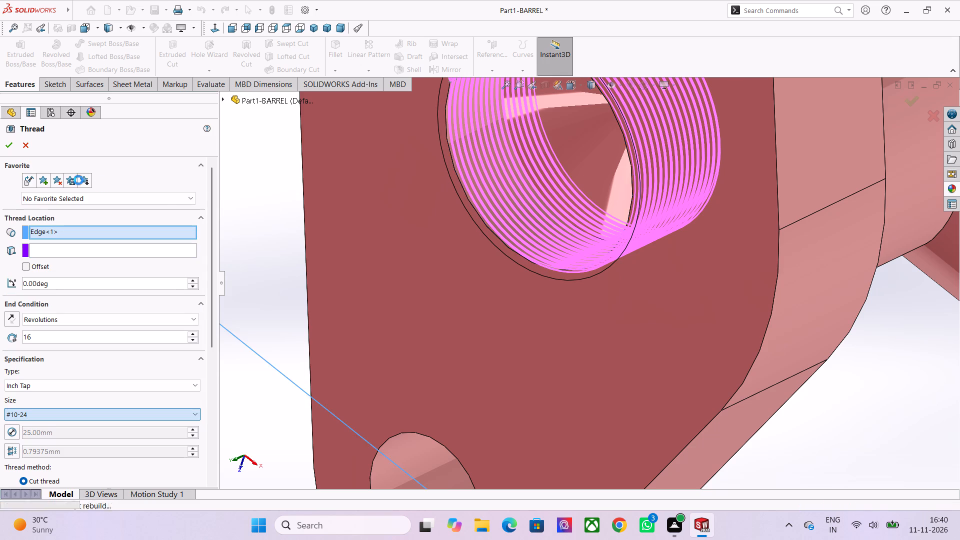
middle_drag(405, 227, 302, 297)
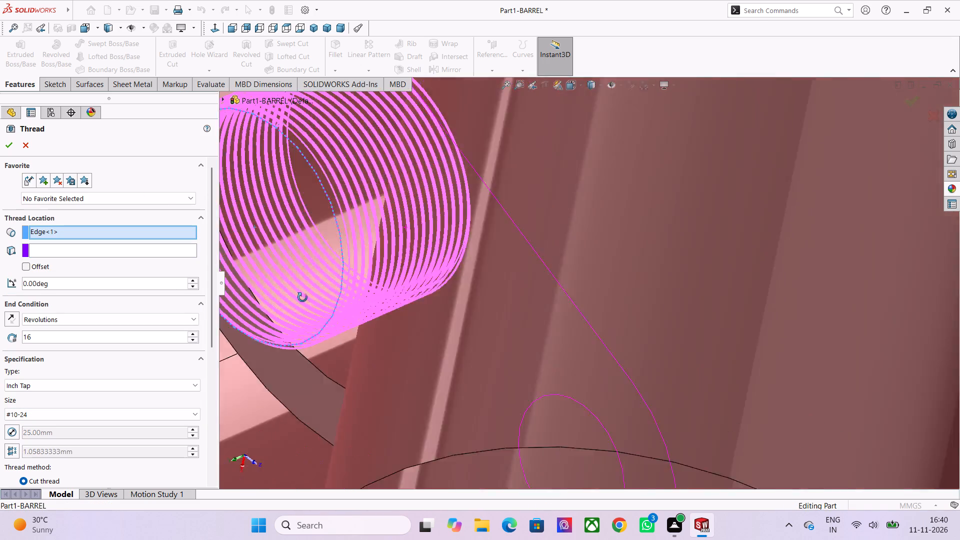
middle_drag(302, 297, 422, 386)
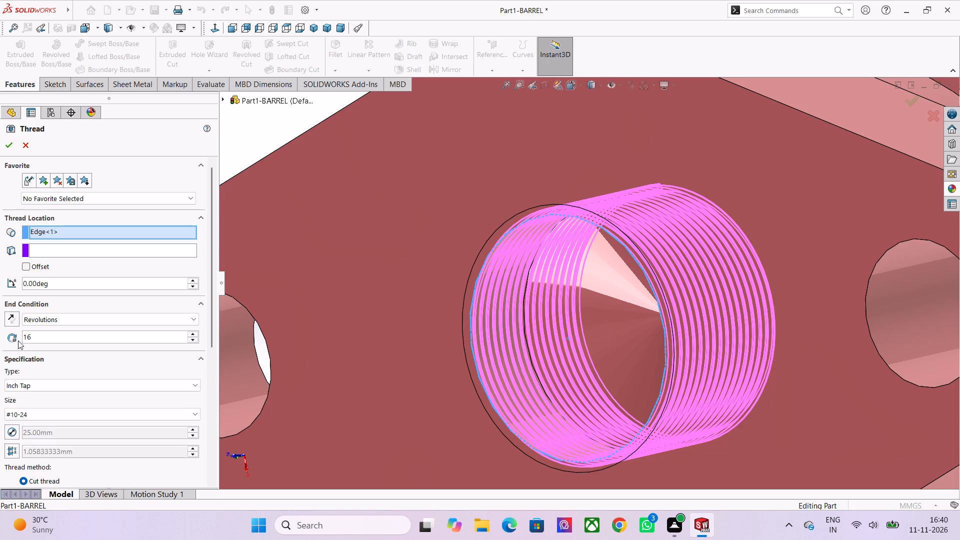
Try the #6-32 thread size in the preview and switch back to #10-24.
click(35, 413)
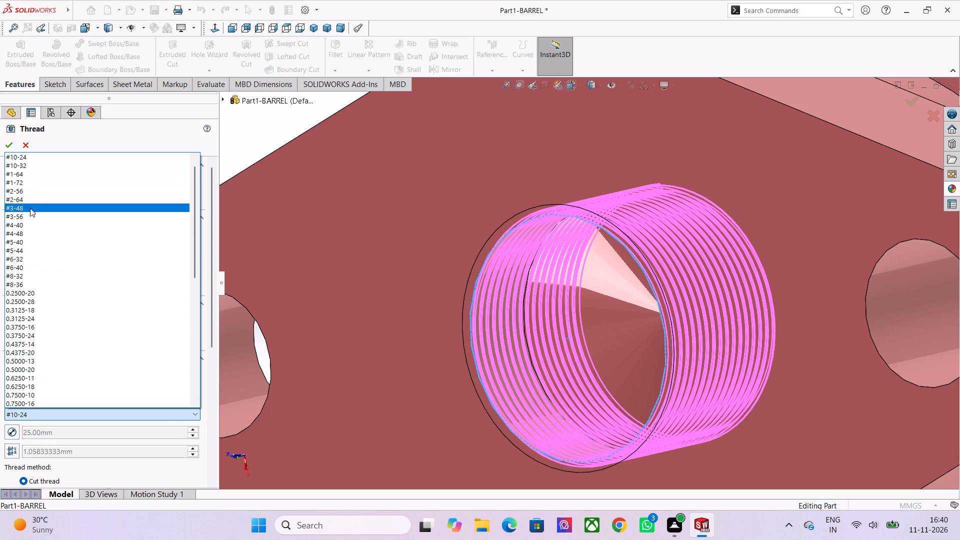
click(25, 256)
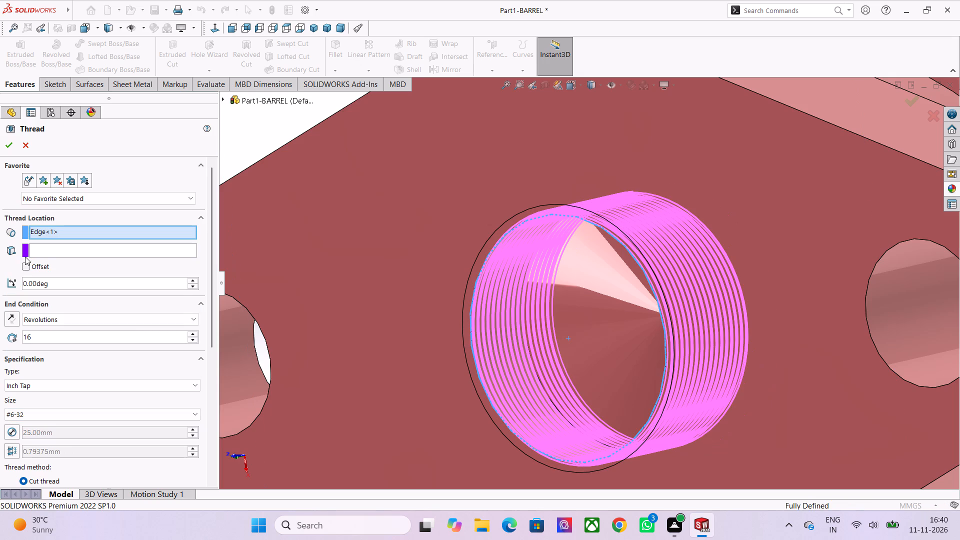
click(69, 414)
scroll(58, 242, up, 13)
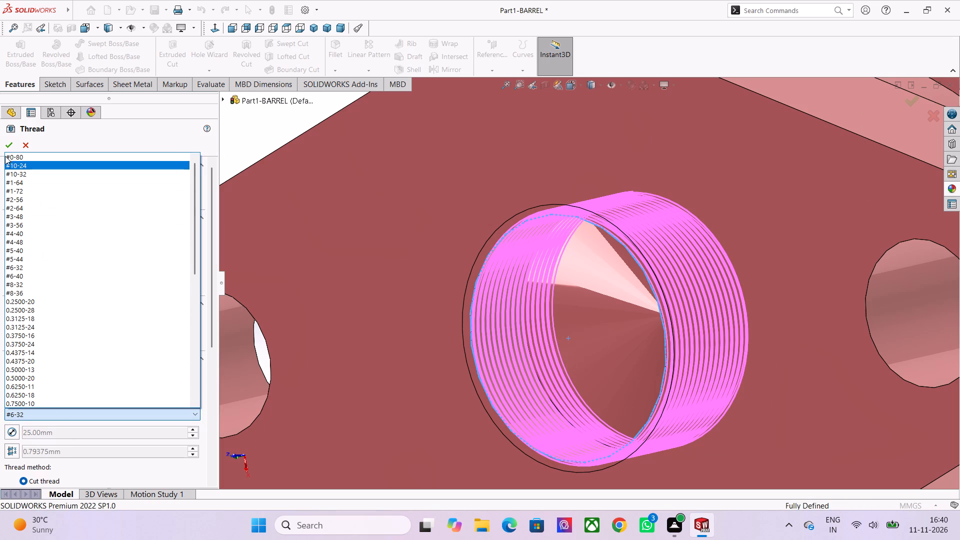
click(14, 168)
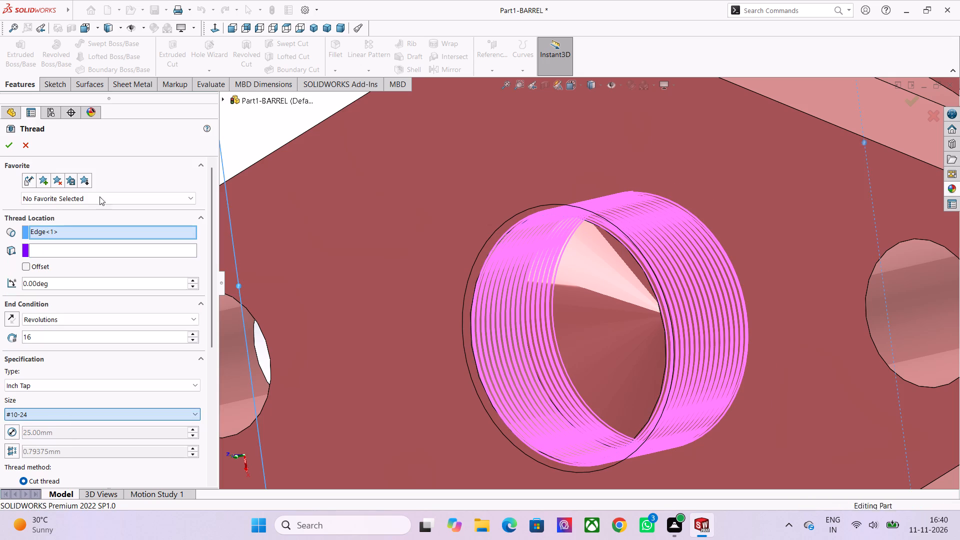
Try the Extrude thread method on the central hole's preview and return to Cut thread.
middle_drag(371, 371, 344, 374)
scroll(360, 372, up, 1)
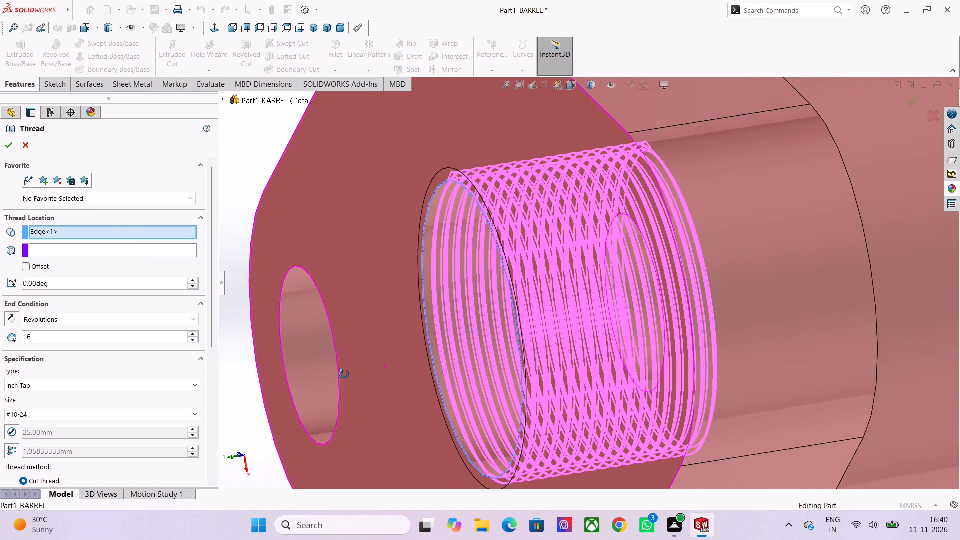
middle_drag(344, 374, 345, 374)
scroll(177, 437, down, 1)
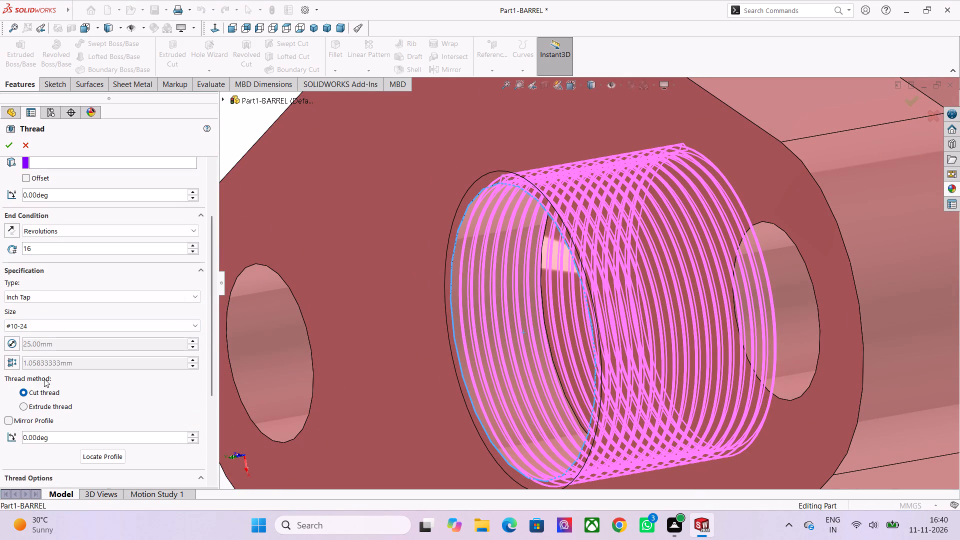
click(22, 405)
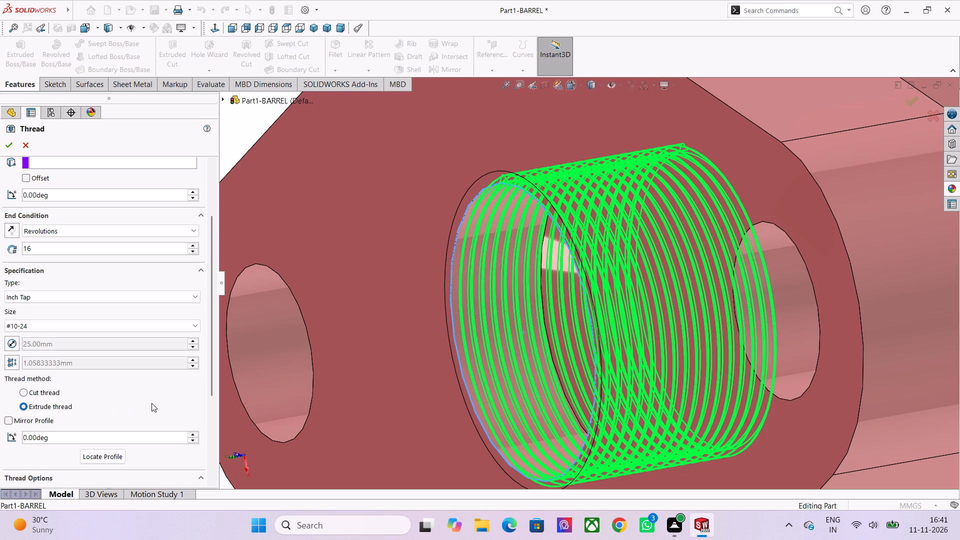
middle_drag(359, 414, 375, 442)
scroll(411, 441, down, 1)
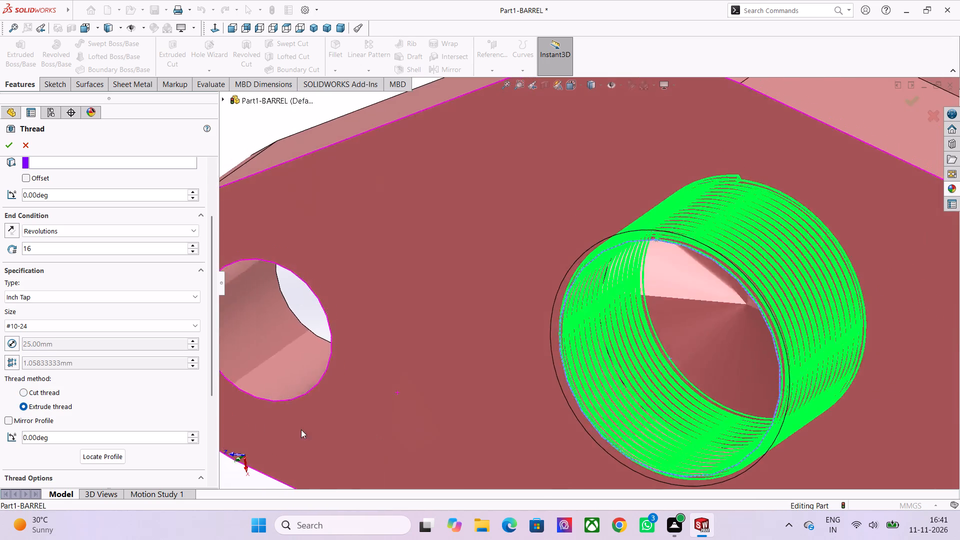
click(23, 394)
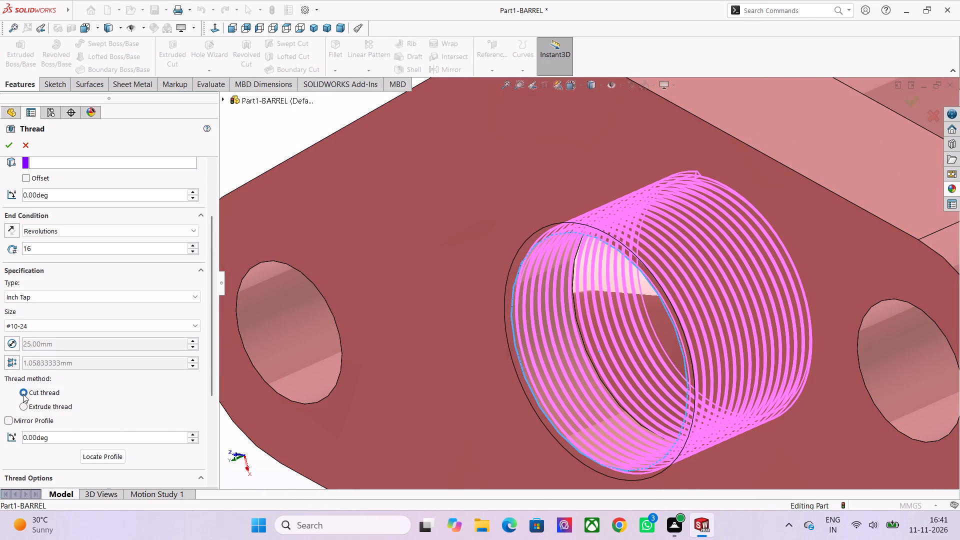
Set the thread profile's rotation angle to 45 degrees and create the cut thread.
drag(58, 435, 0, 440)
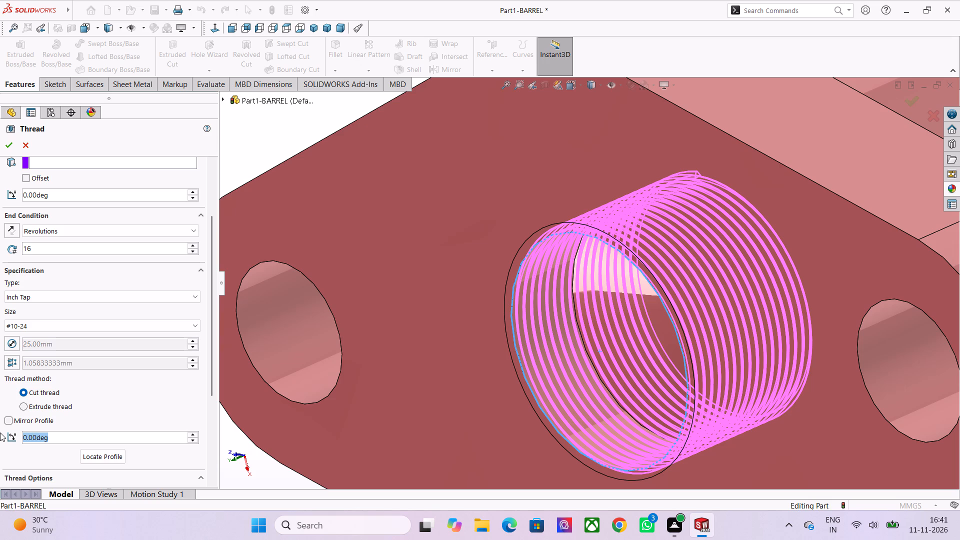
text(45)
key(Return)
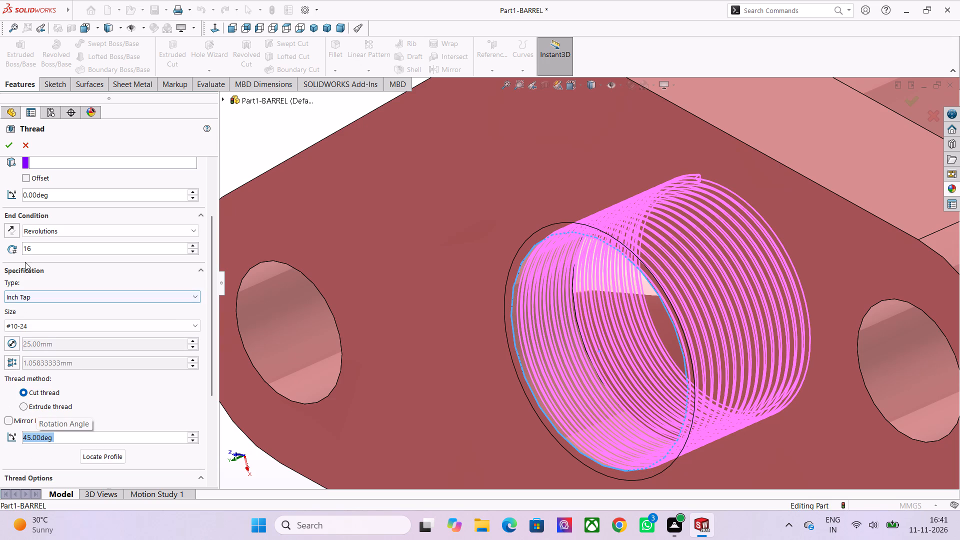
click(6, 145)
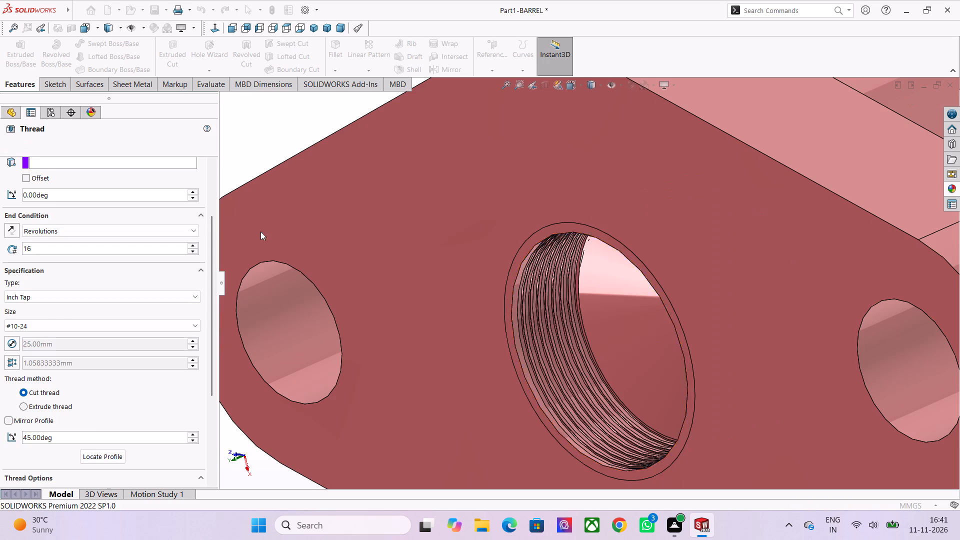
Examine the new thread inside the central hole up close and from several angles, including the flange's side.
scroll(504, 339, up, 4)
scroll(602, 348, up, 1)
middle_drag(602, 349, 570, 355)
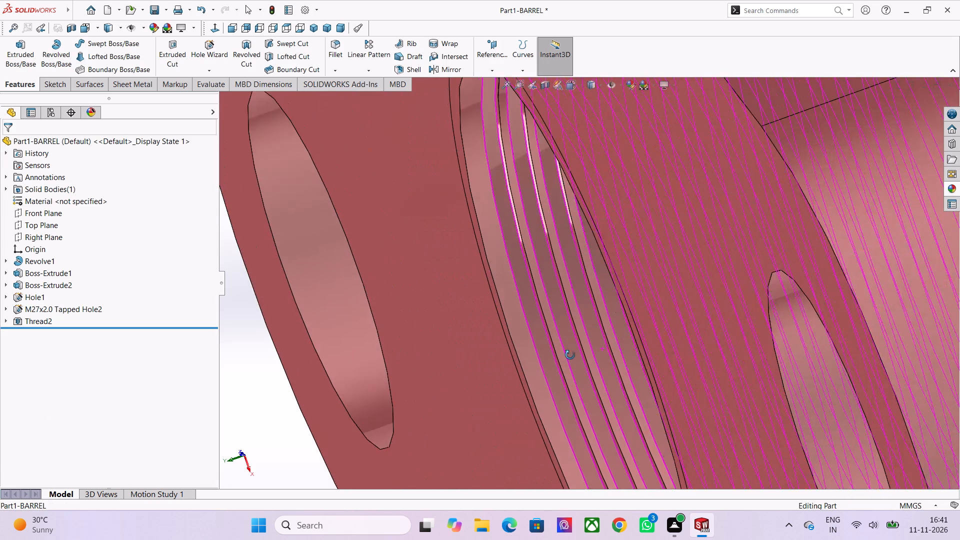
middle_drag(570, 355, 568, 359)
scroll(568, 359, up, 7)
middle_drag(579, 380, 596, 398)
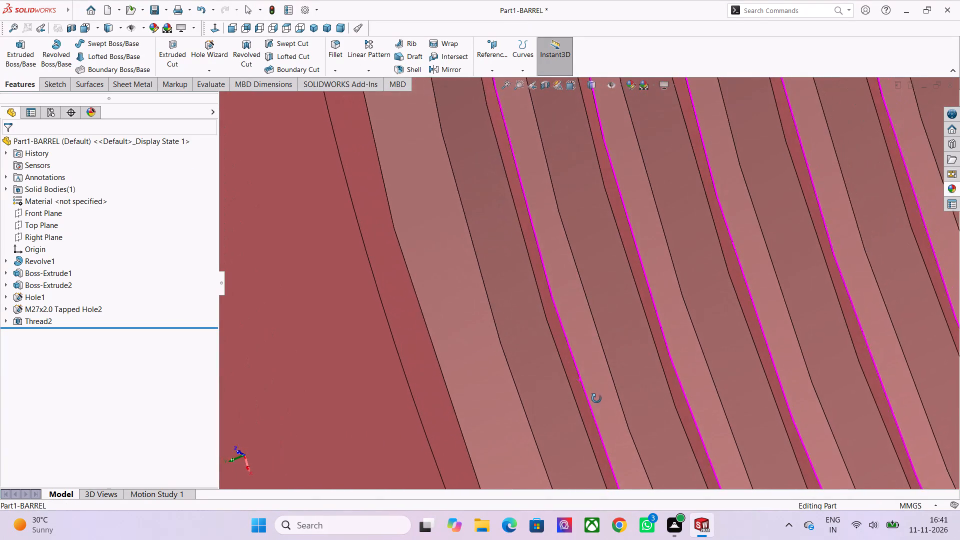
middle_drag(596, 398, 532, 408)
scroll(534, 408, down, 4)
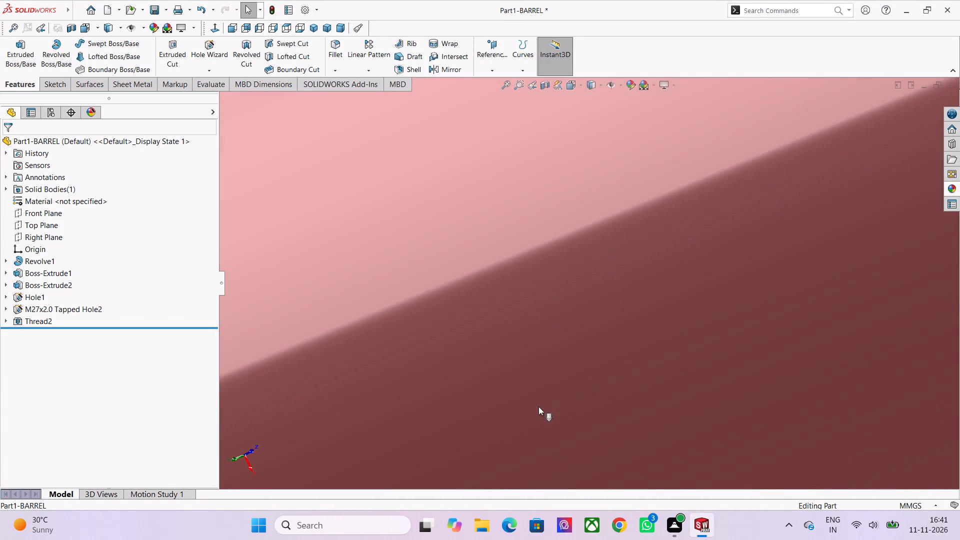
scroll(538, 406, down, 9)
middle_drag(569, 391, 682, 360)
scroll(682, 360, down, 1)
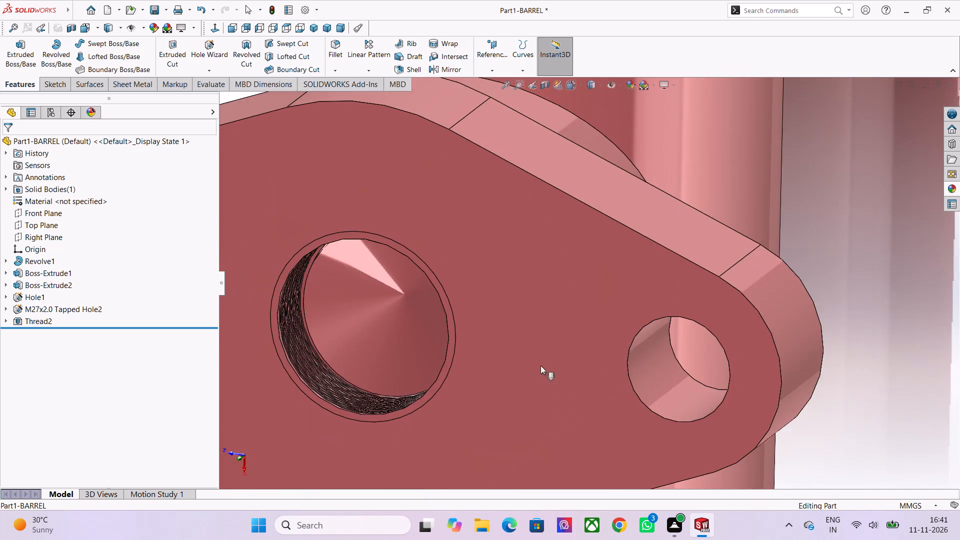
middle_drag(530, 368, 484, 382)
scroll(480, 381, up, 4)
scroll(427, 261, down, 4)
scroll(457, 262, up, 4)
middle_drag(457, 263, 470, 285)
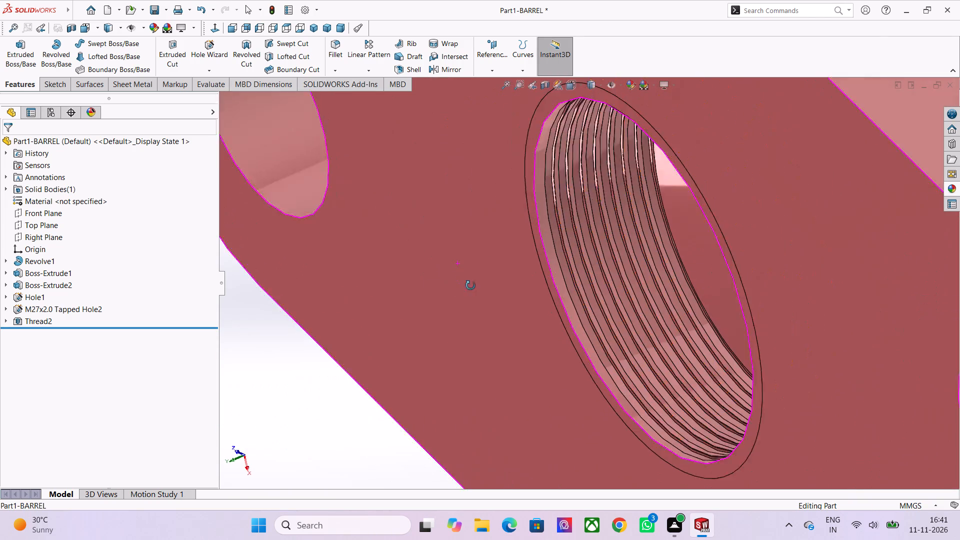
middle_drag(470, 285, 485, 303)
scroll(486, 304, down, 4)
middle_click(636, 290)
middle_drag(636, 290, 627, 292)
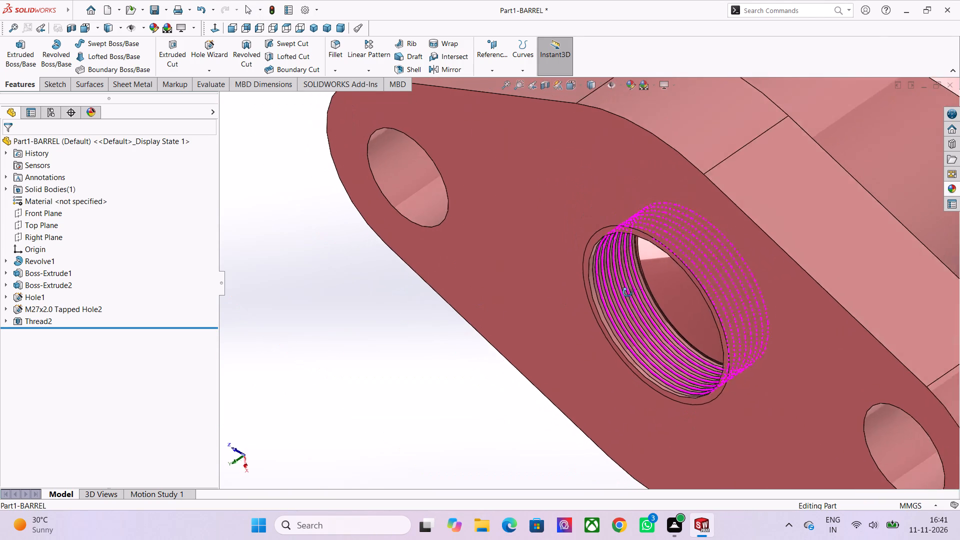
middle_drag(627, 292, 620, 374)
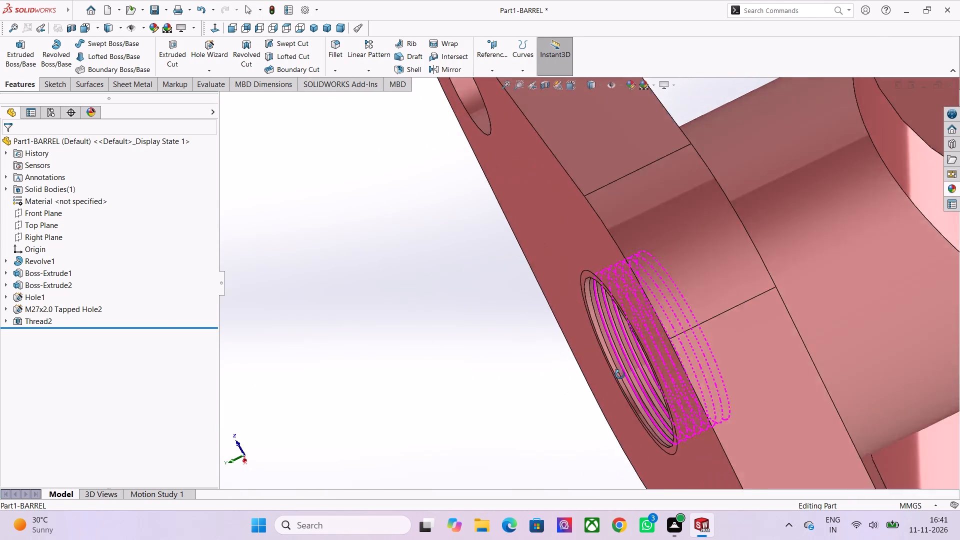
middle_drag(620, 374, 612, 366)
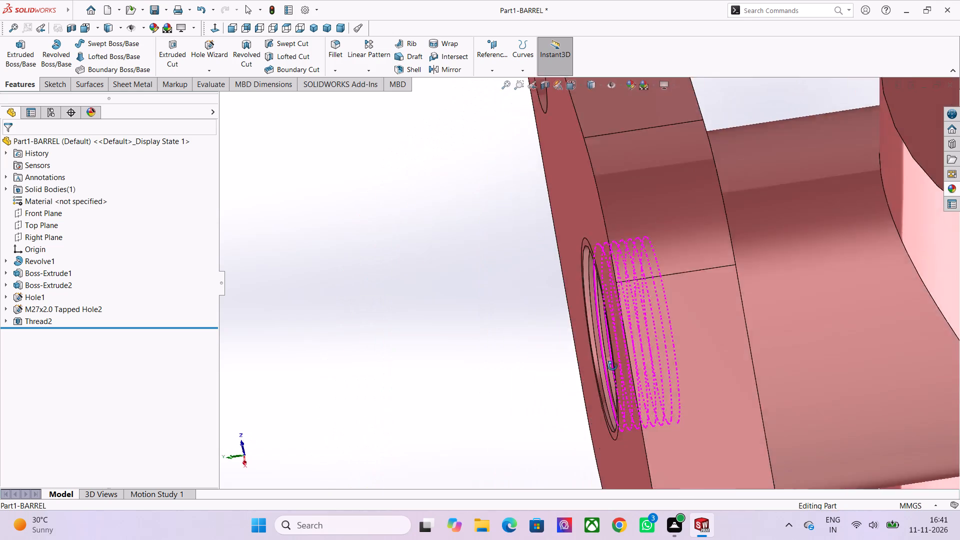
middle_drag(612, 366, 622, 370)
scroll(622, 370, up, 5)
middle_drag(662, 353, 635, 362)
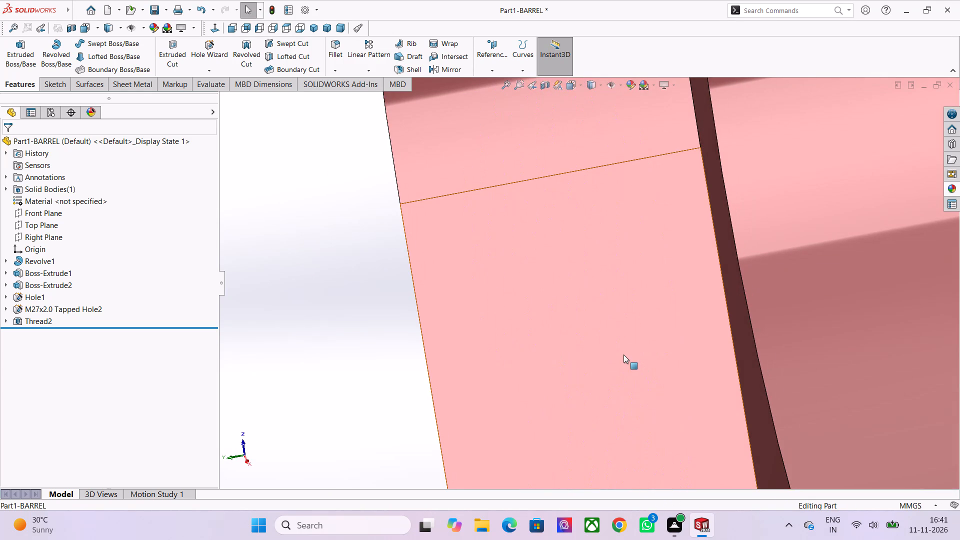
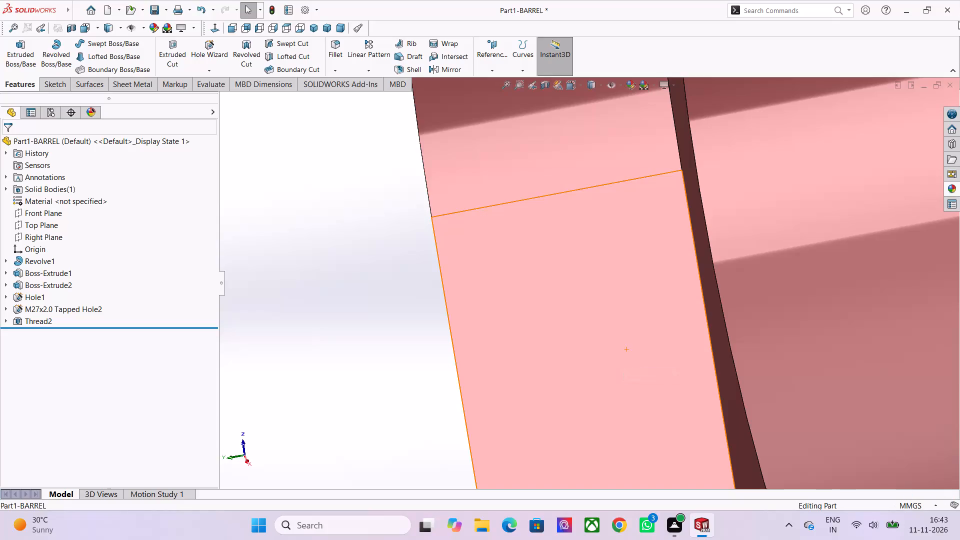
Examine the cut thread inside the central M27x2.0 hole up close, from the flange's side and face.
scroll(823, 285, down, 3)
middle_drag(799, 287, 773, 303)
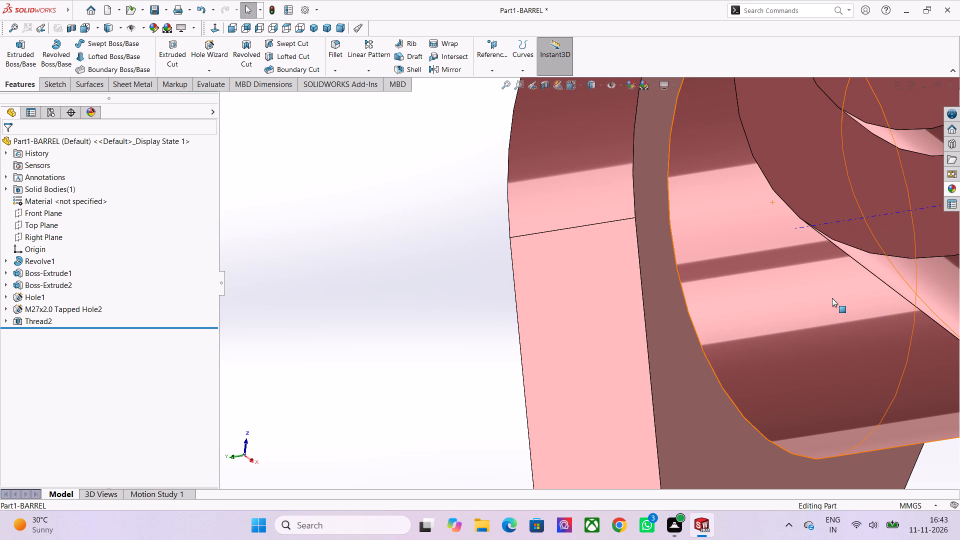
middle_drag(757, 252, 846, 353)
scroll(846, 352, down, 2)
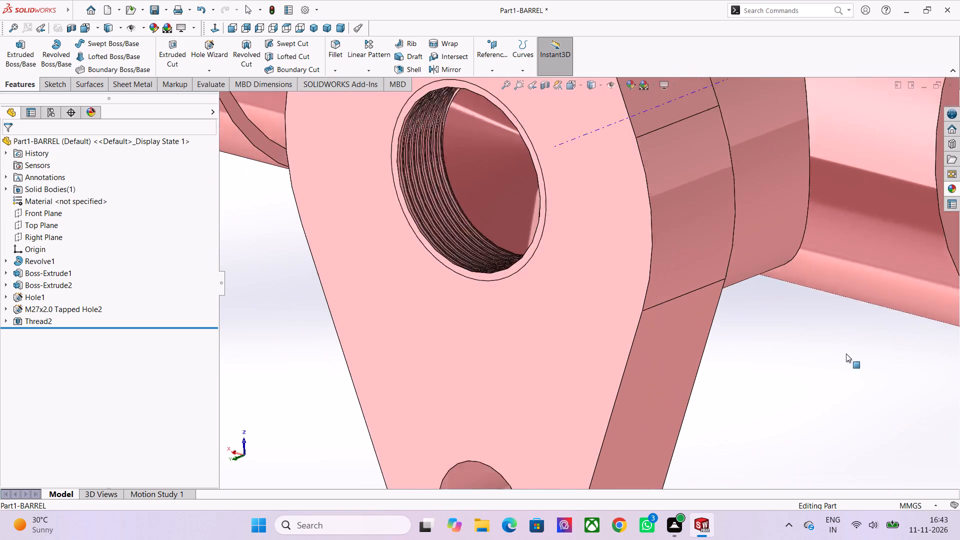
scroll(846, 353, down, 1)
scroll(680, 255, down, 3)
scroll(570, 193, up, 4)
scroll(532, 350, up, 2)
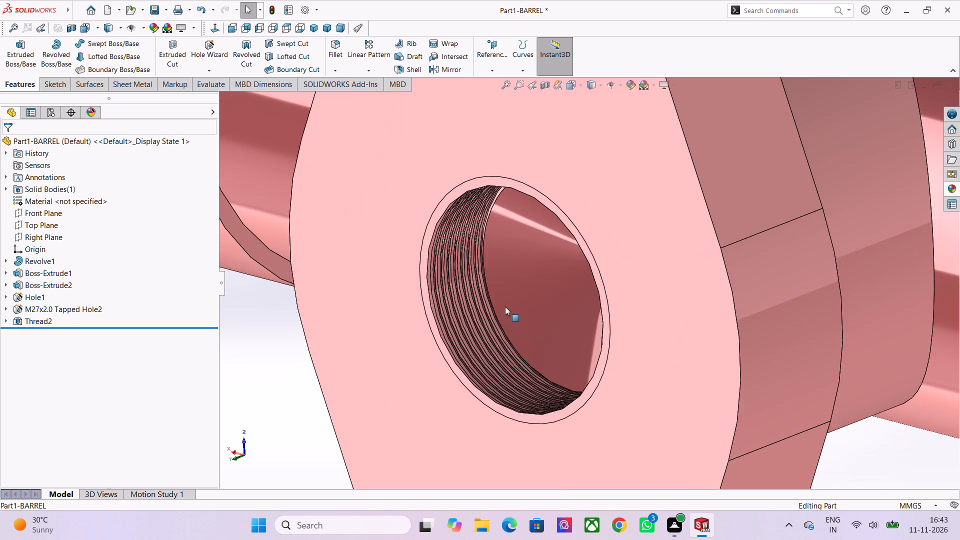
scroll(478, 293, up, 3)
middle_drag(468, 281, 463, 293)
scroll(468, 281, up, 1)
middle_drag(485, 308, 480, 309)
scroll(480, 309, up, 1)
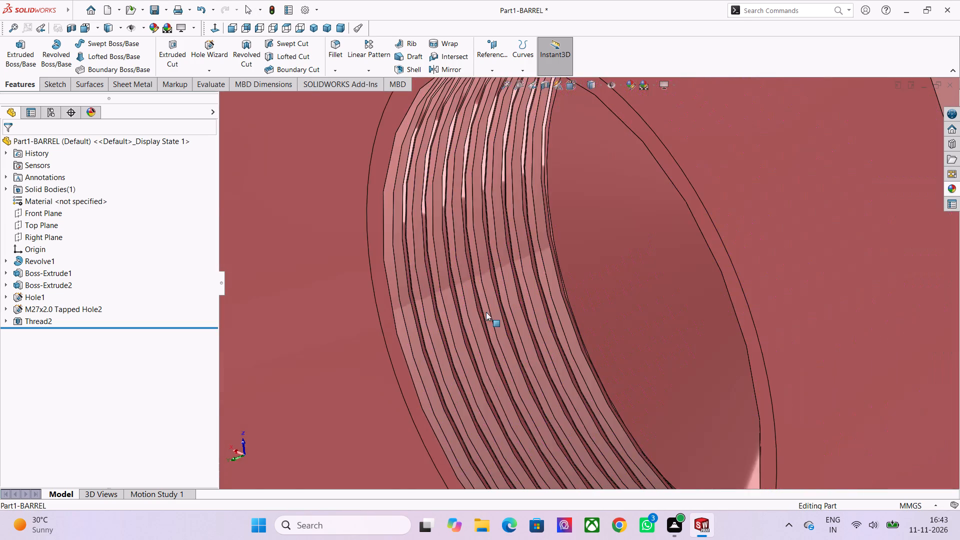
scroll(591, 372, up, 7)
middle_drag(564, 376, 587, 452)
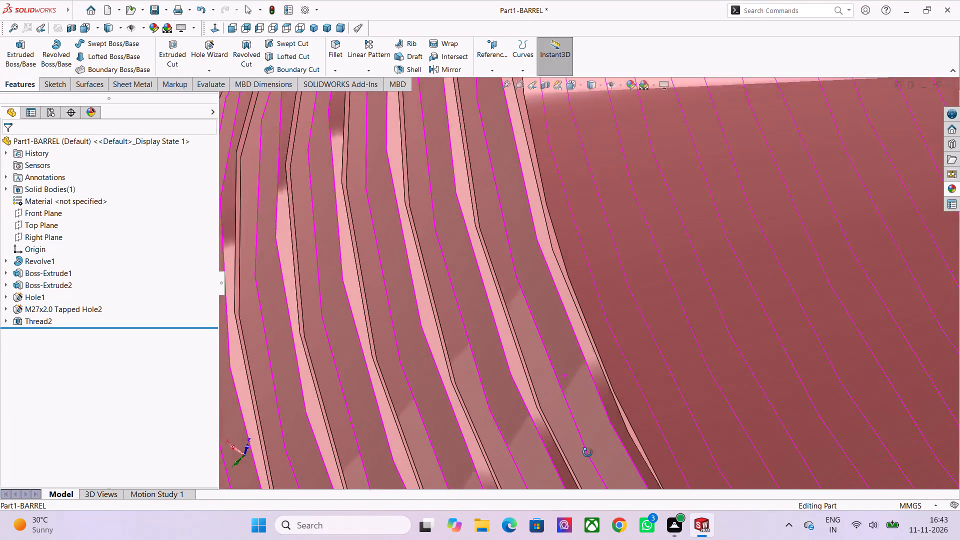
middle_drag(587, 452, 588, 478)
scroll(546, 443, up, 5)
scroll(545, 427, down, 6)
scroll(580, 338, down, 5)
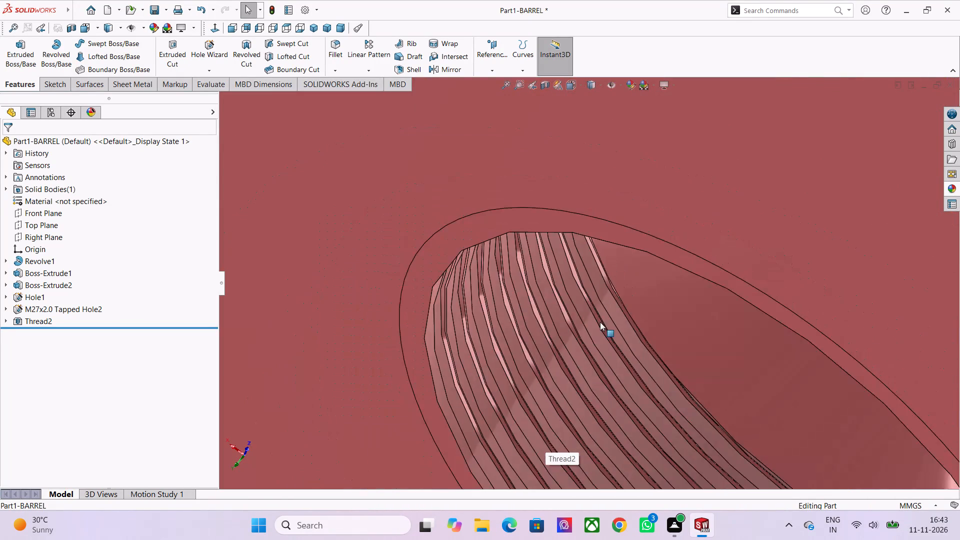
Inspect the whole barrel from several angles, including its stepped ends, the neck and both sides of the flange.
middle_drag(599, 321, 456, 396)
scroll(442, 430, down, 1)
scroll(499, 398, down, 6)
scroll(555, 331, down, 6)
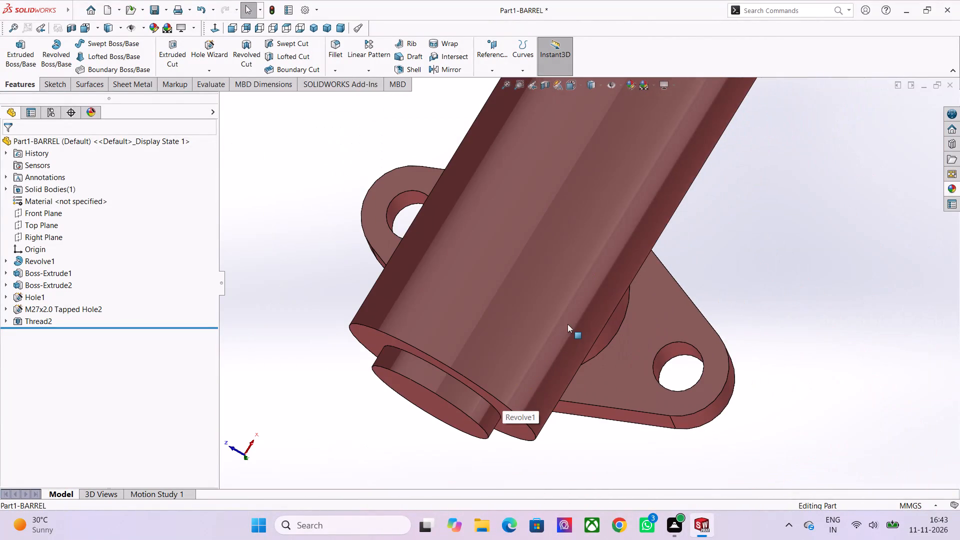
middle_drag(527, 322, 431, 539)
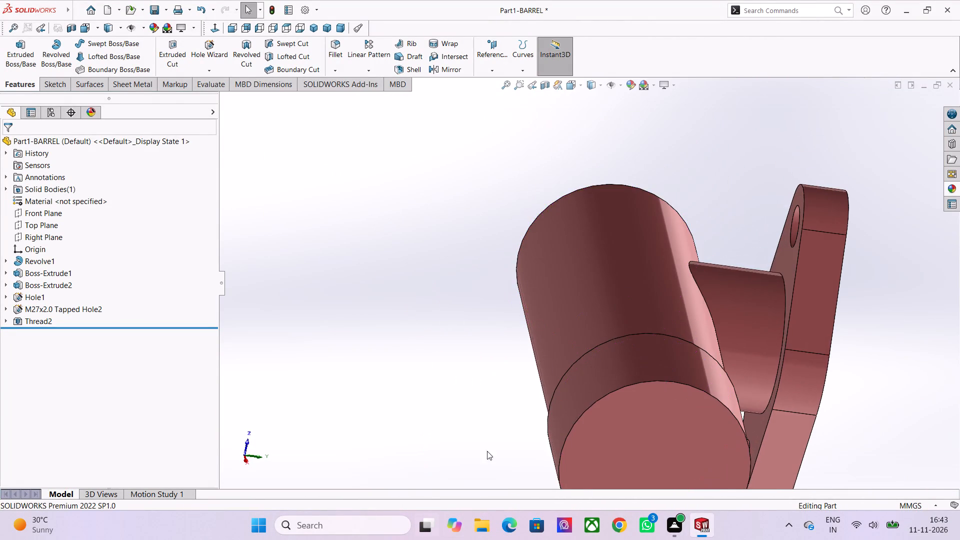
scroll(541, 333, down, 1)
middle_drag(542, 333, 712, 491)
scroll(406, 219, up, 2)
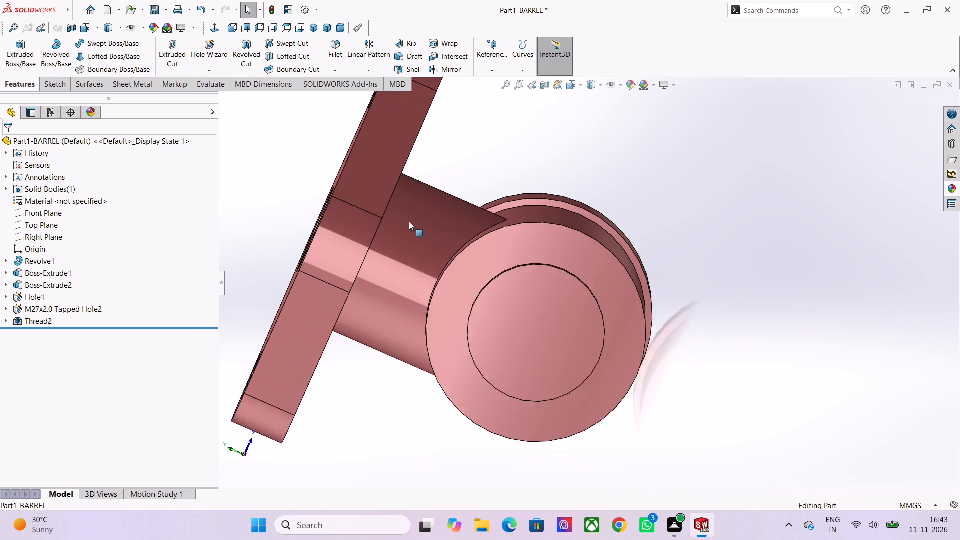
scroll(409, 221, up, 1)
scroll(569, 328, up, 6)
middle_drag(502, 350, 400, 361)
scroll(400, 366, down, 3)
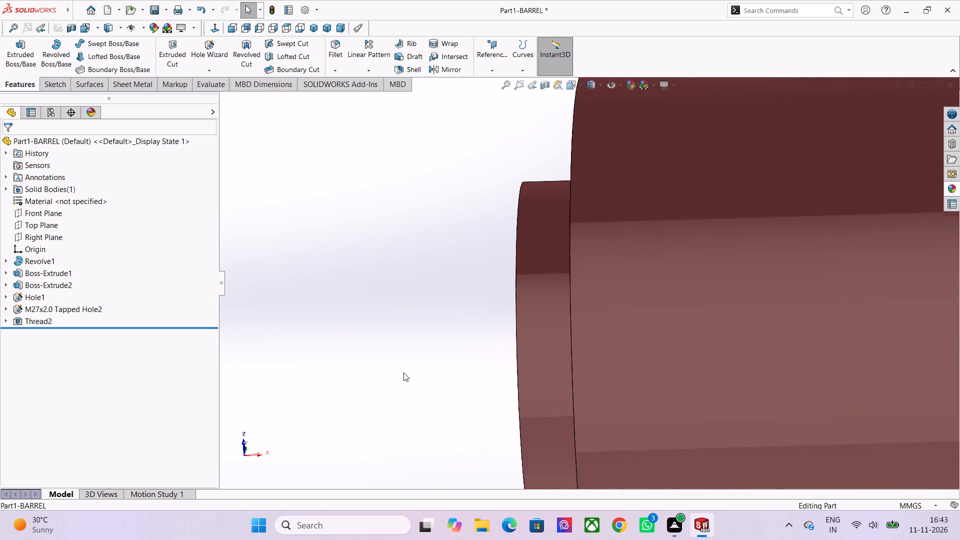
scroll(403, 372, down, 3)
middle_drag(519, 344, 697, 438)
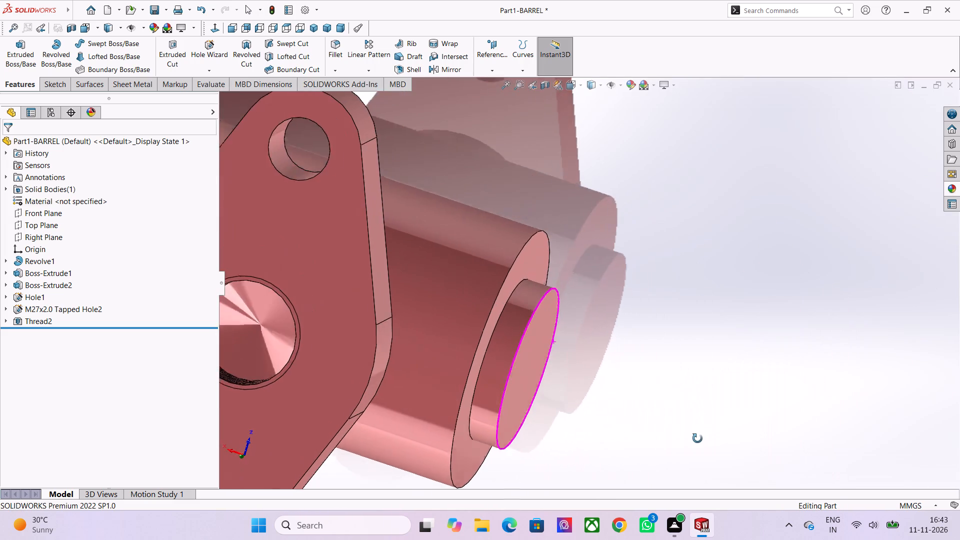
middle_drag(697, 438, 687, 441)
scroll(326, 309, down, 5)
middle_drag(338, 310, 420, 322)
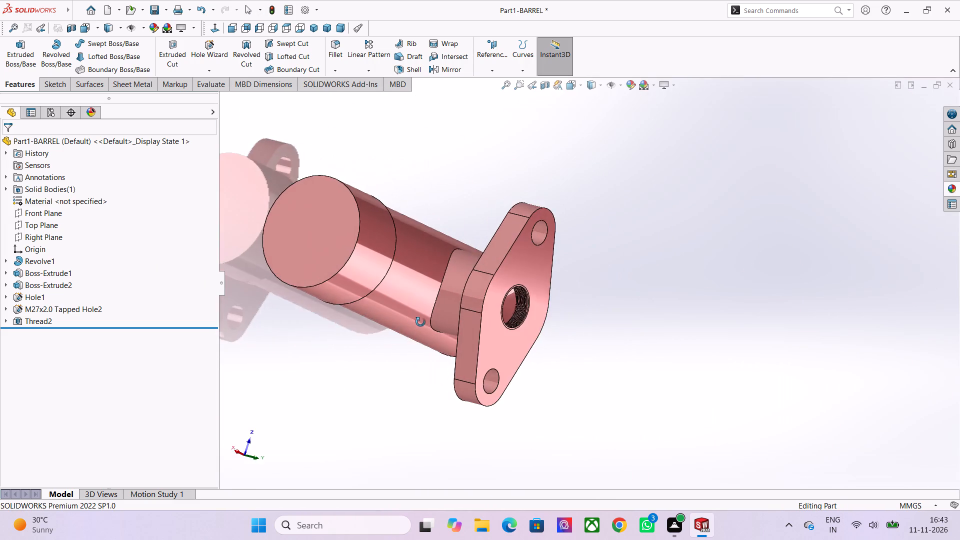
middle_drag(420, 322, 249, 305)
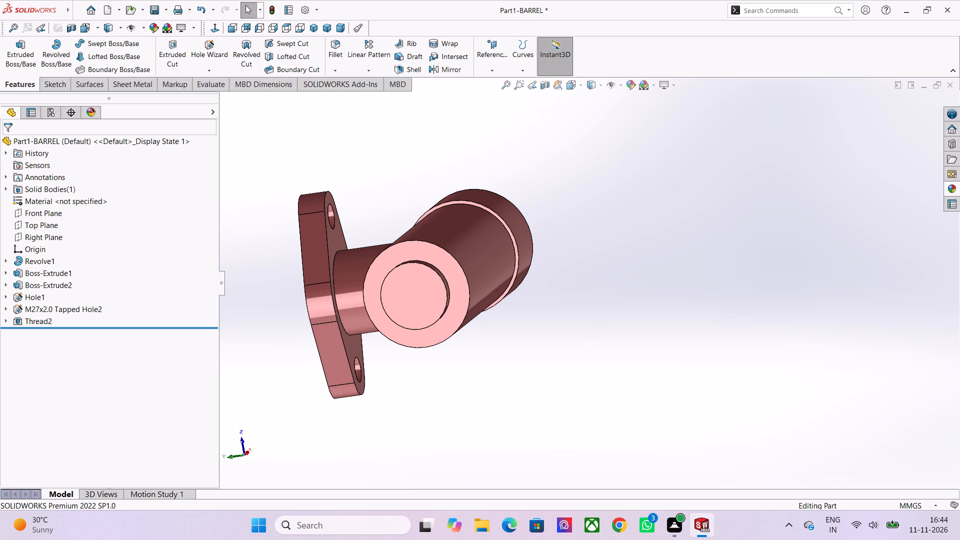
middle_drag(424, 293, 408, 342)
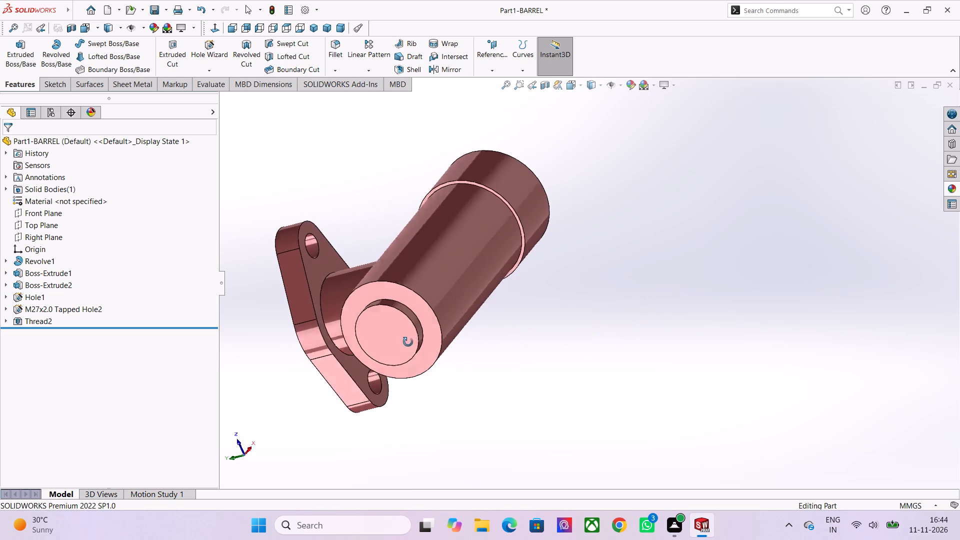
middle_drag(408, 342, 375, 343)
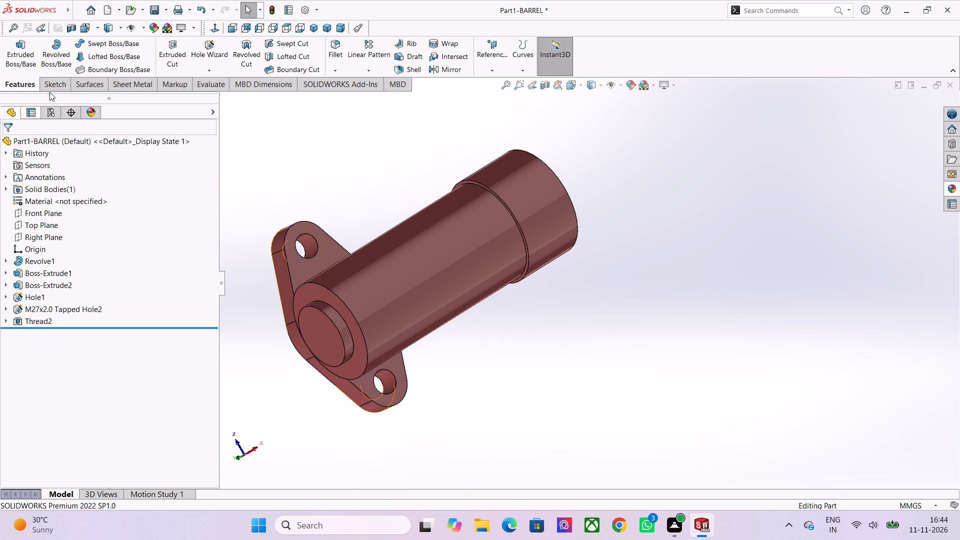
Sketch a circle of about 226.5 mm radius on the Top Plane, centred beyond the barrel's small stepped end and surrounding the part.
click(44, 225)
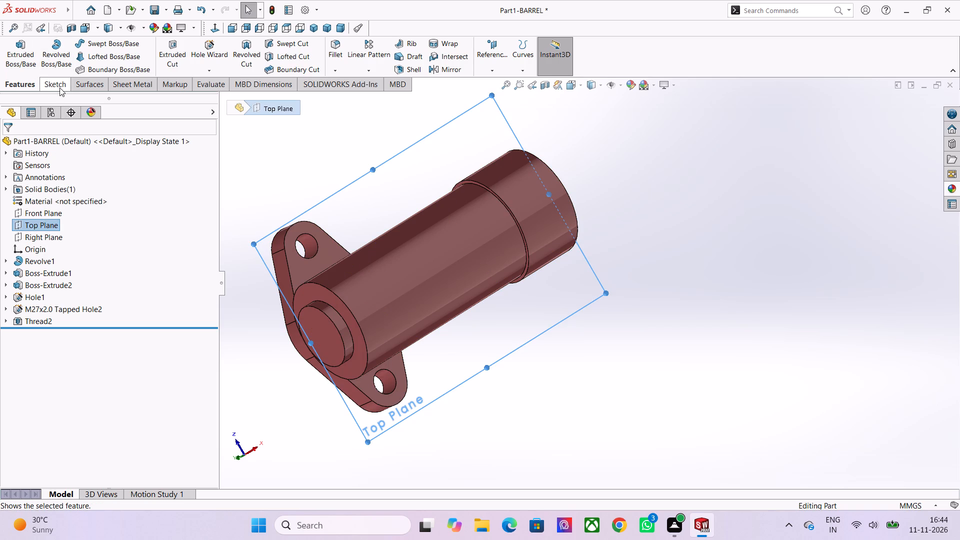
click(57, 85)
click(19, 53)
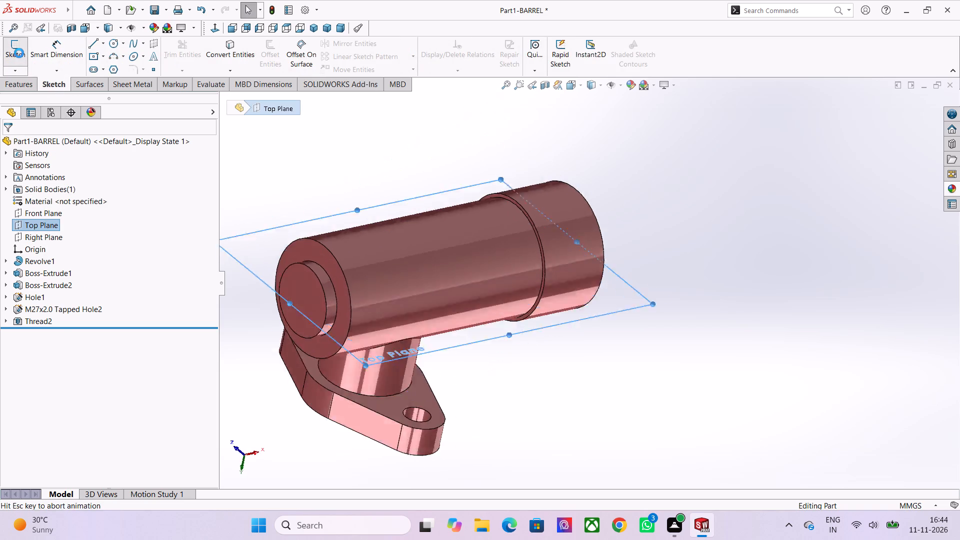
click(900, 254)
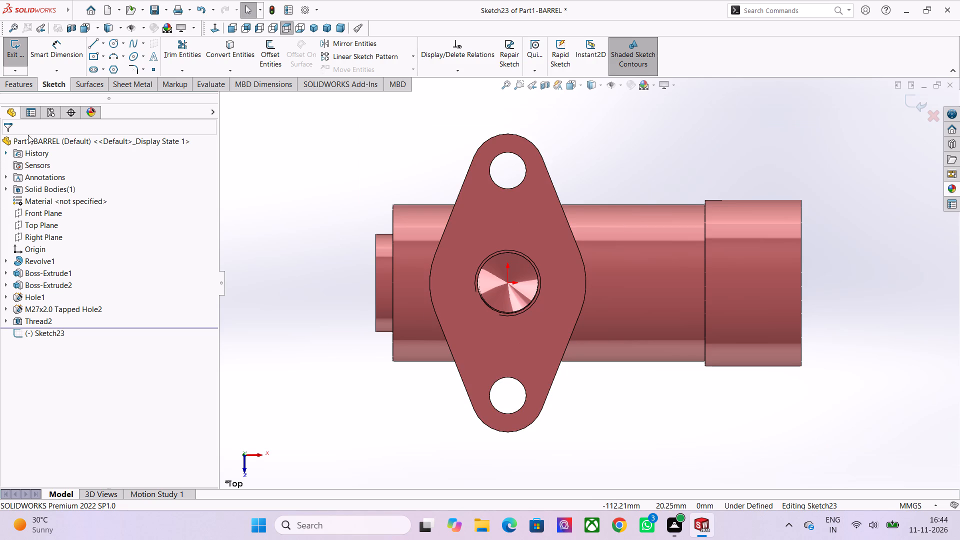
click(112, 42)
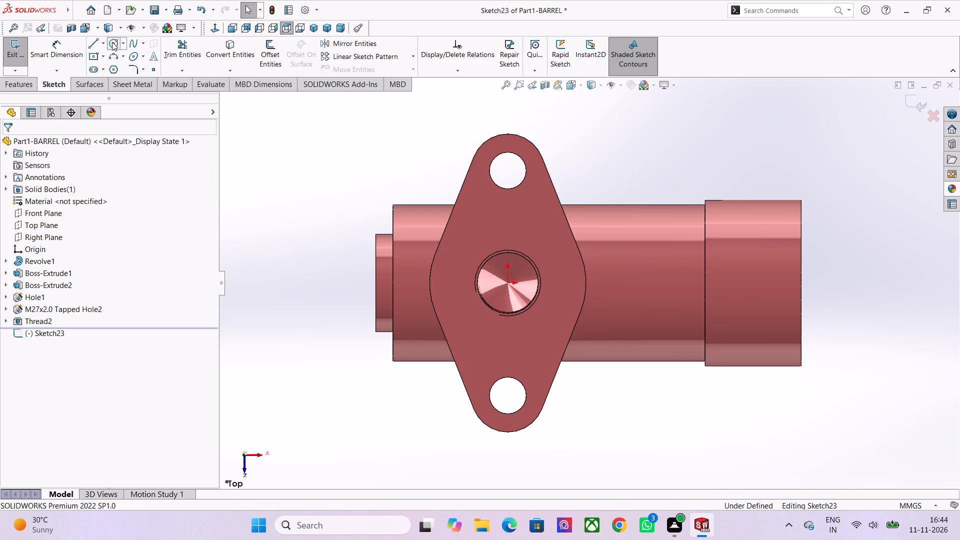
click(331, 203)
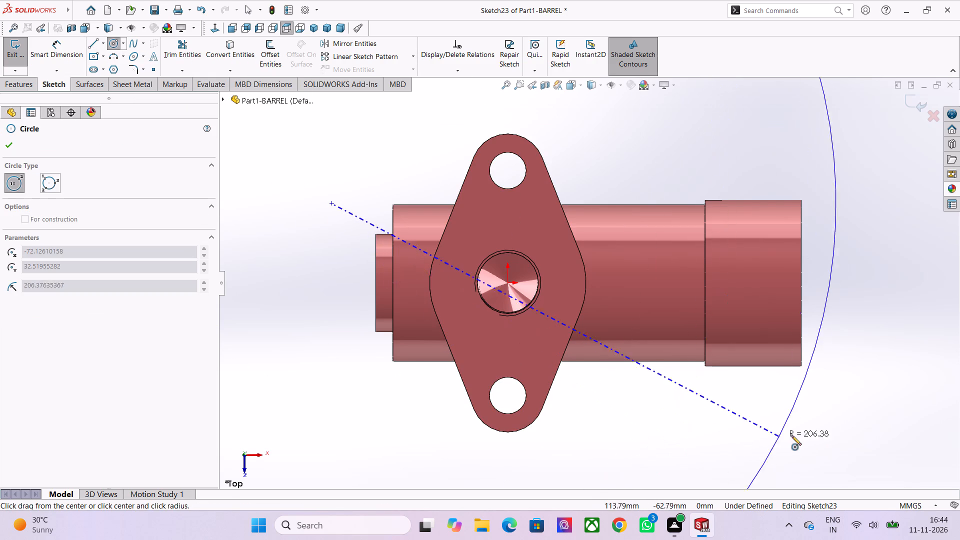
scroll(792, 435, down, 4)
scroll(724, 368, down, 3)
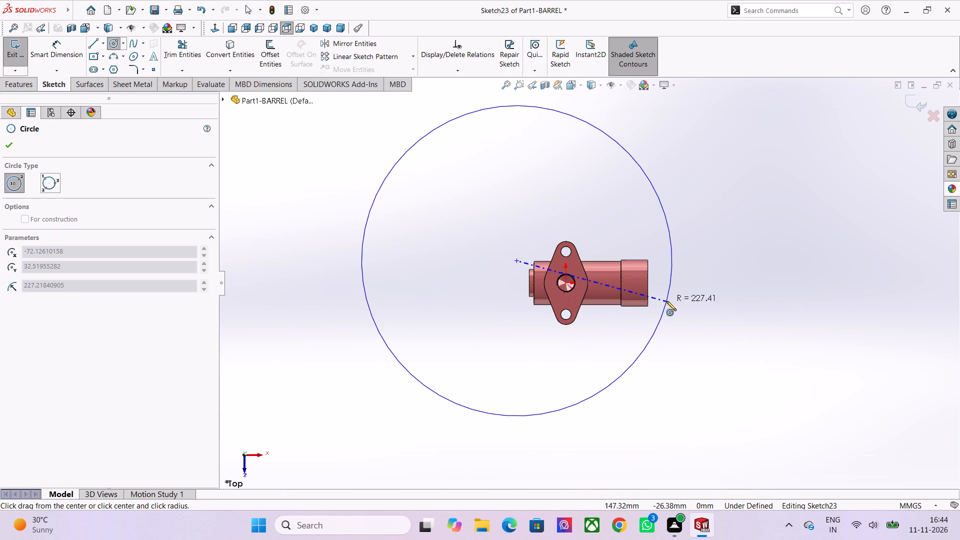
click(666, 301)
scroll(331, 282, down, 1)
middle_drag(366, 293, 404, 330)
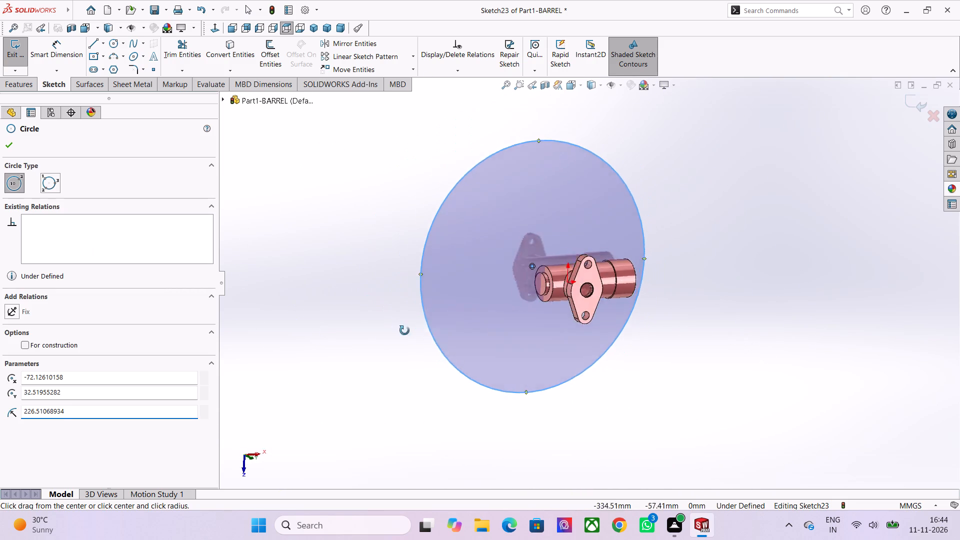
middle_drag(404, 330, 402, 381)
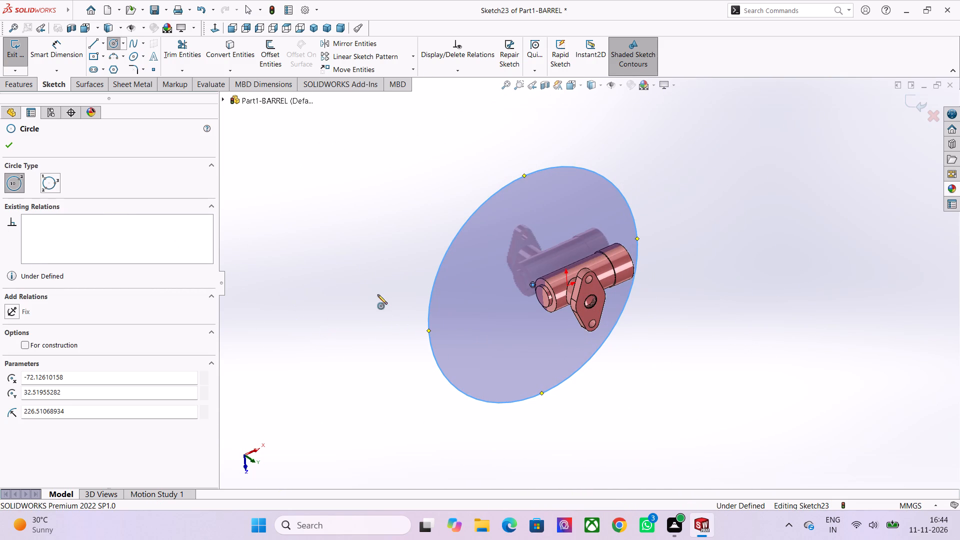
click(2, 145)
Extrude the large circle as an uncapped surface, using Mid Plane with a depth of 200 mm.
drag(888, 242, 302, 418)
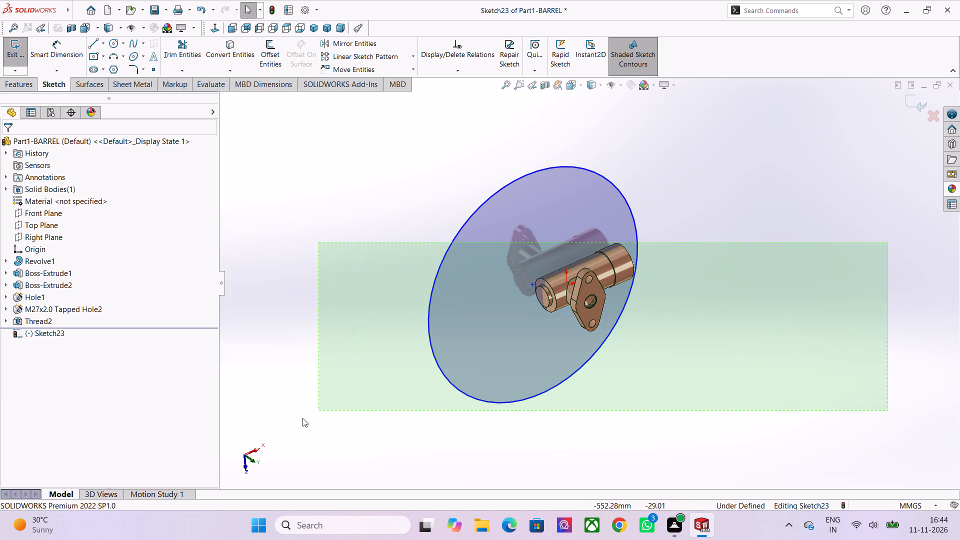
drag(302, 418, 286, 425)
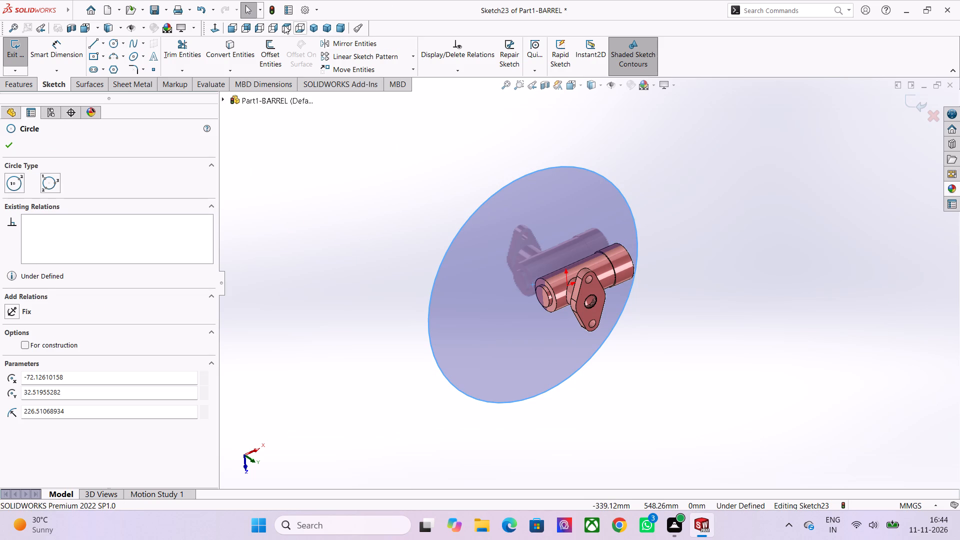
scroll(375, 74, down, 1)
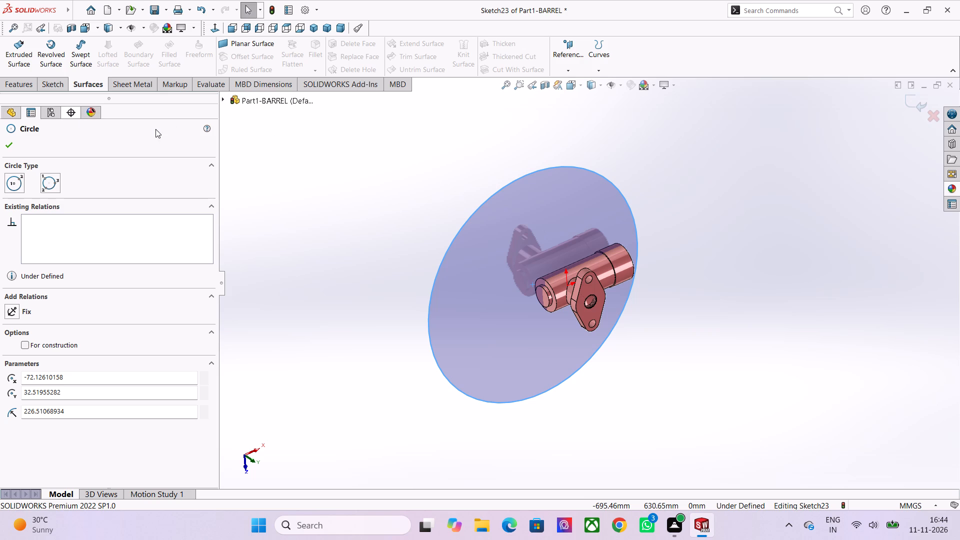
click(12, 53)
middle_drag(383, 315, 395, 323)
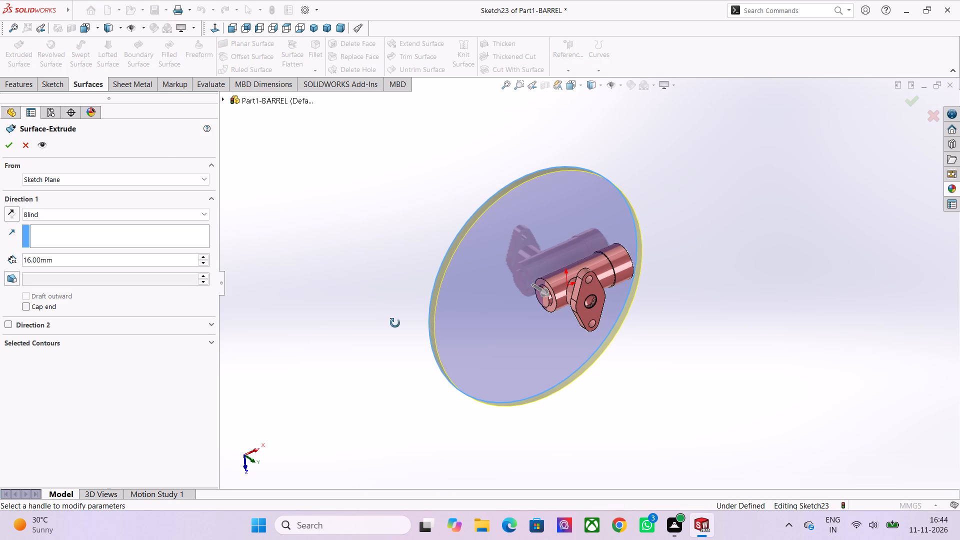
middle_drag(395, 323, 431, 365)
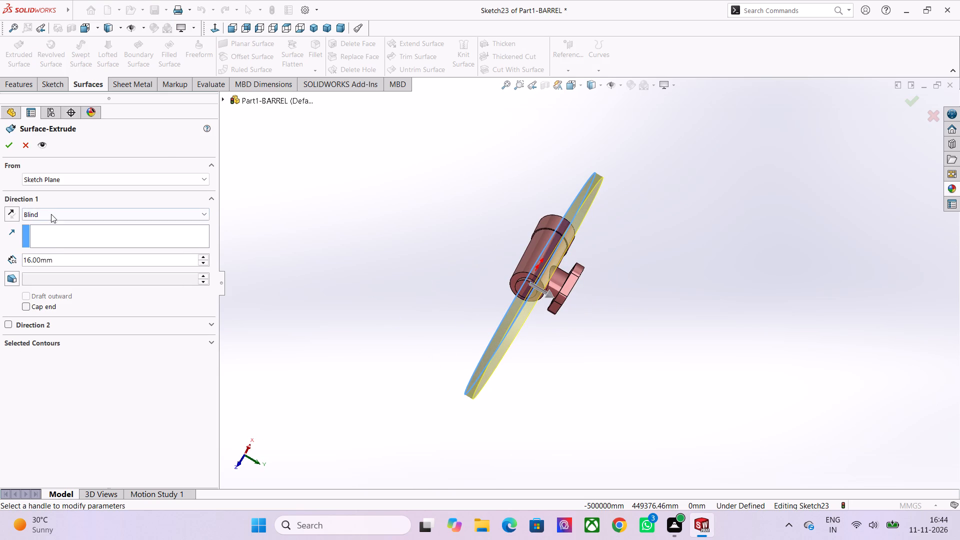
click(52, 211)
click(52, 282)
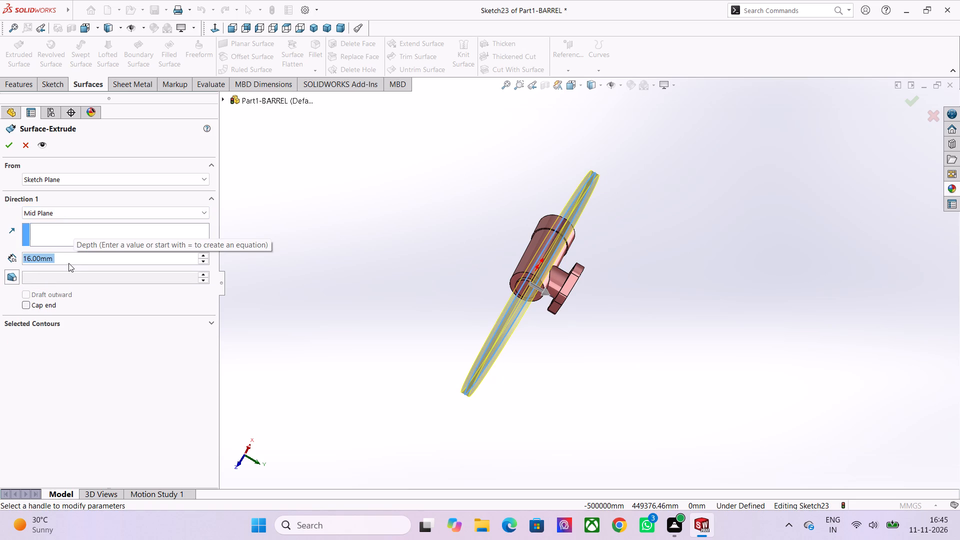
key(7)
key(0)
key(Return)
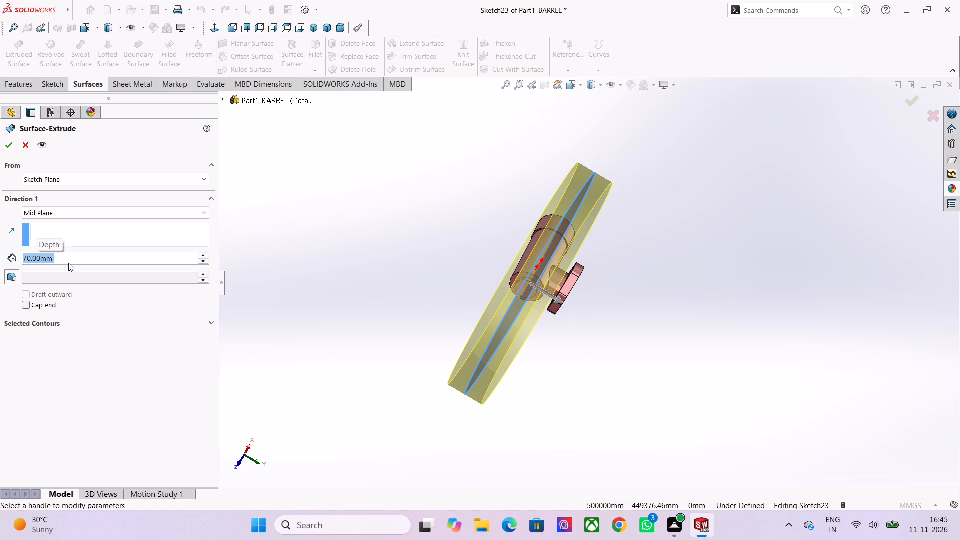
text(100)
key(Return)
text(200)
key(Return)
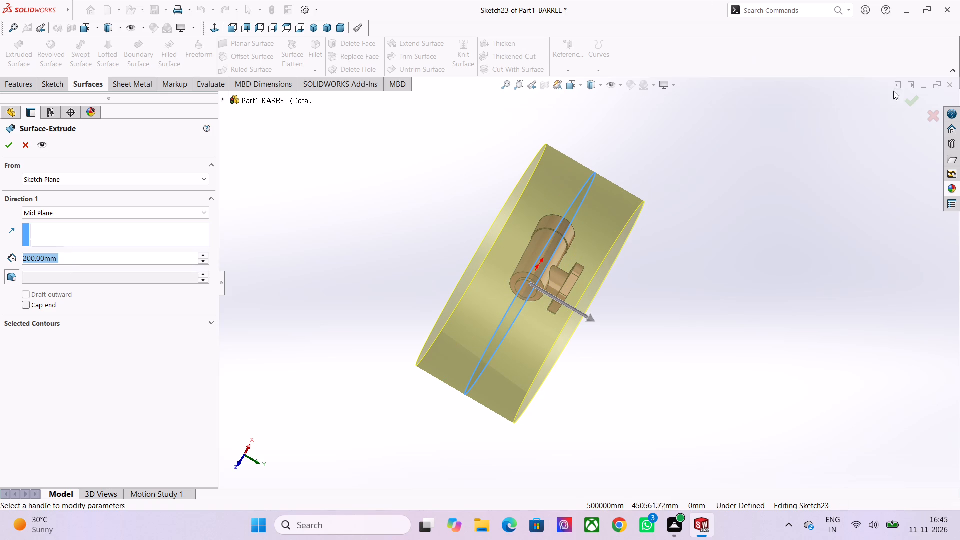
middle_drag(691, 319, 615, 322)
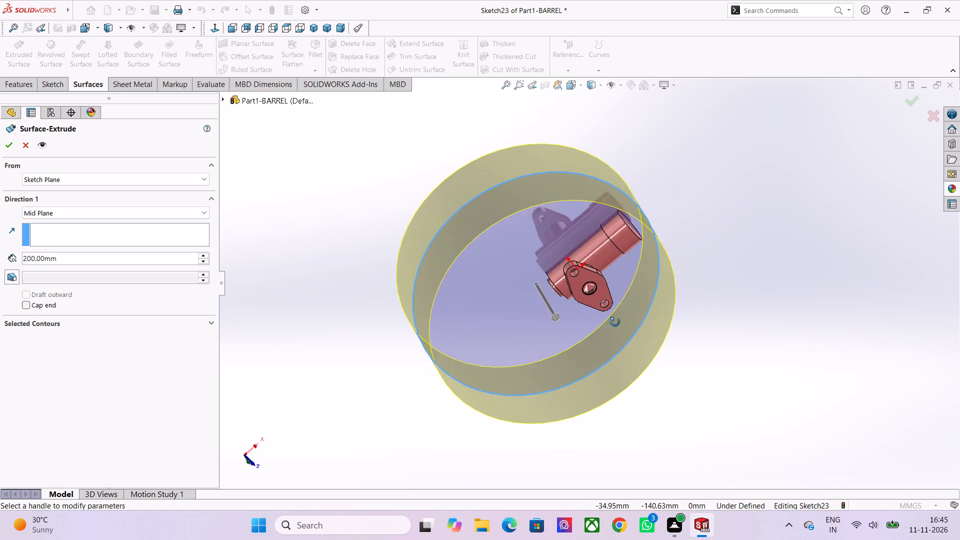
middle_drag(615, 322, 512, 261)
middle_drag(505, 270, 584, 409)
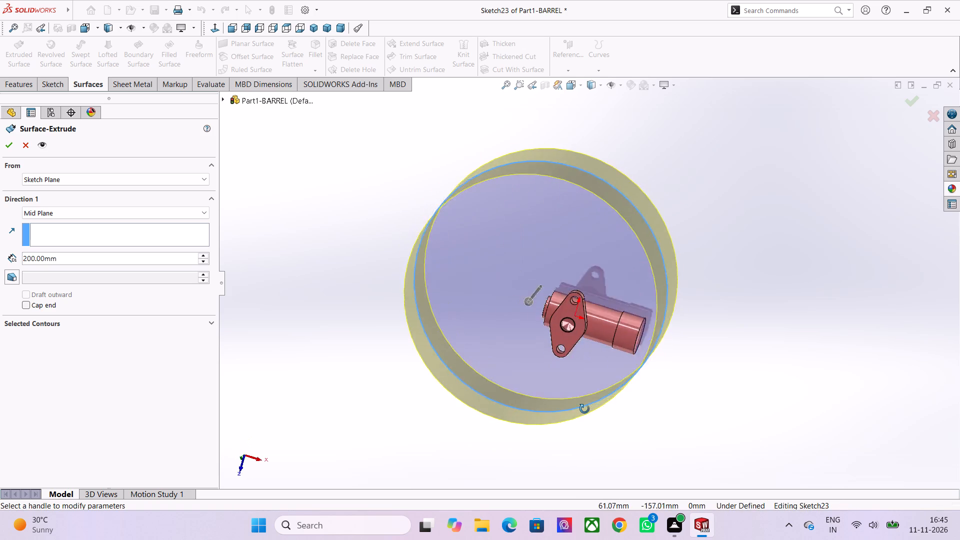
middle_drag(584, 409, 612, 354)
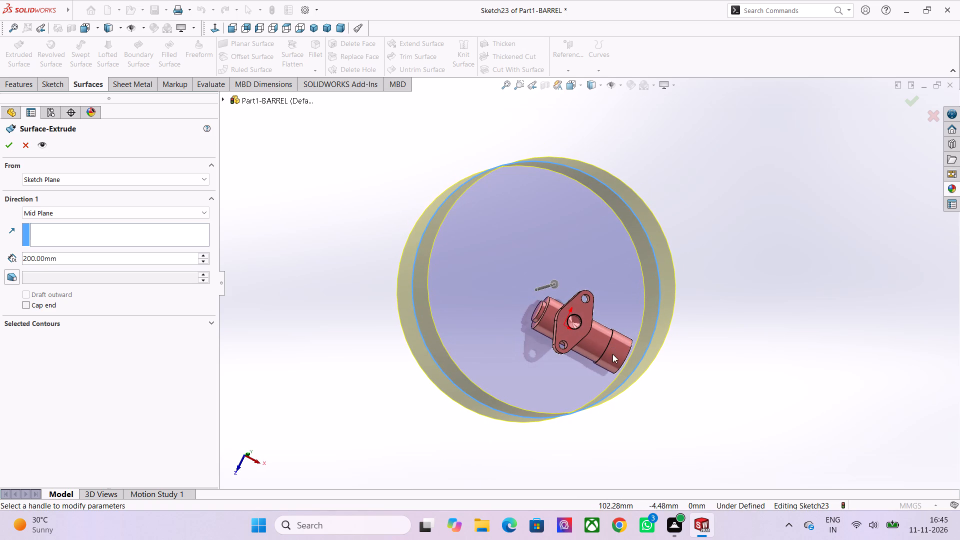
click(5, 144)
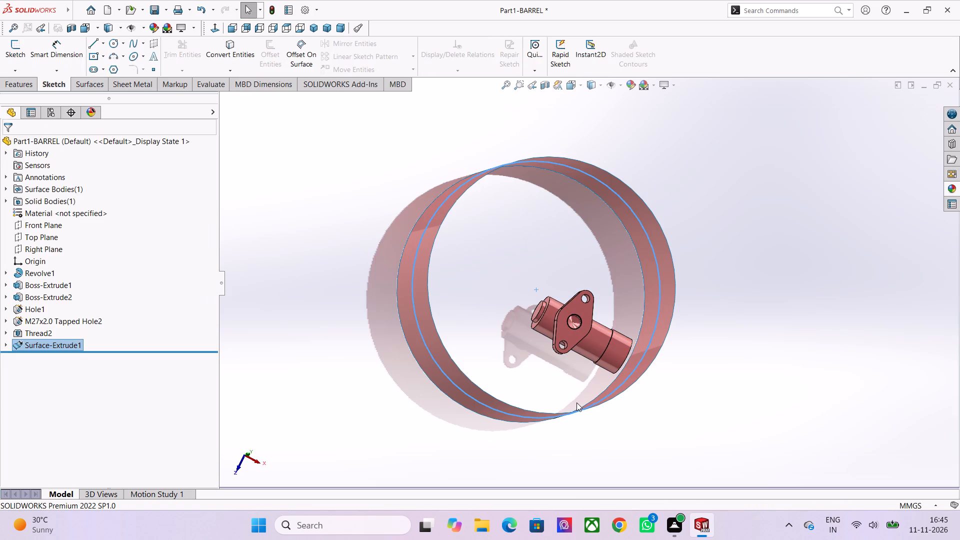
Delete the cylindrical surface Surface-Extrude1 around the barrel while keeping its large circle sketch.
middle_drag(551, 401, 561, 447)
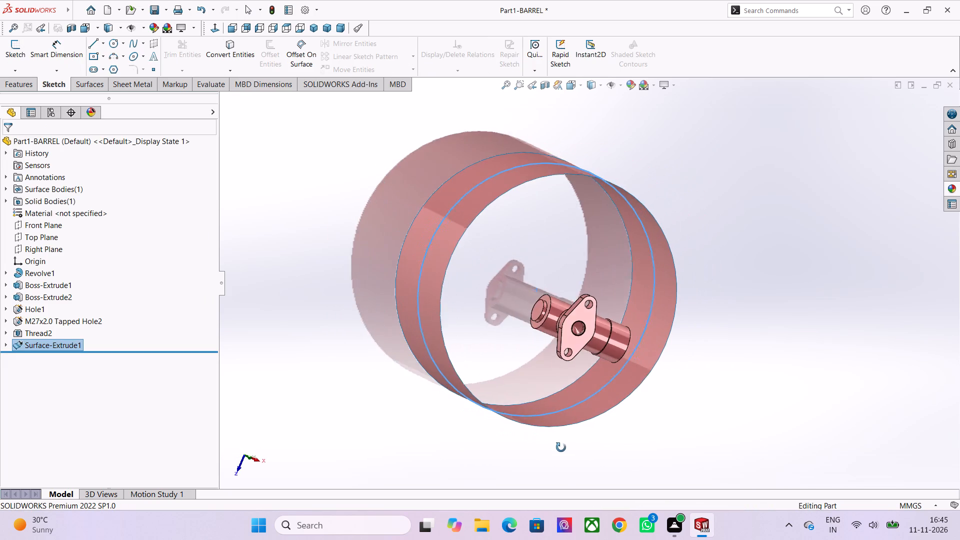
middle_drag(561, 447, 567, 440)
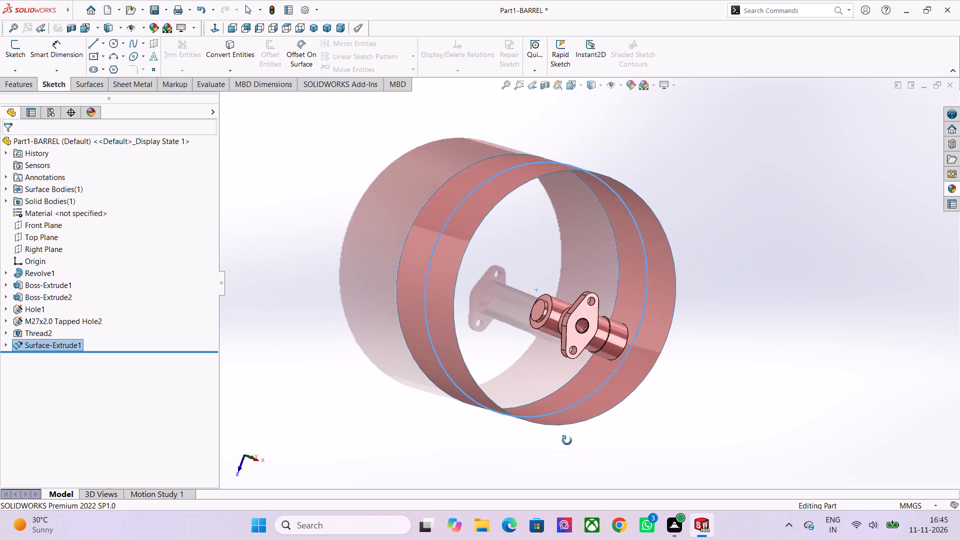
middle_drag(567, 440, 552, 457)
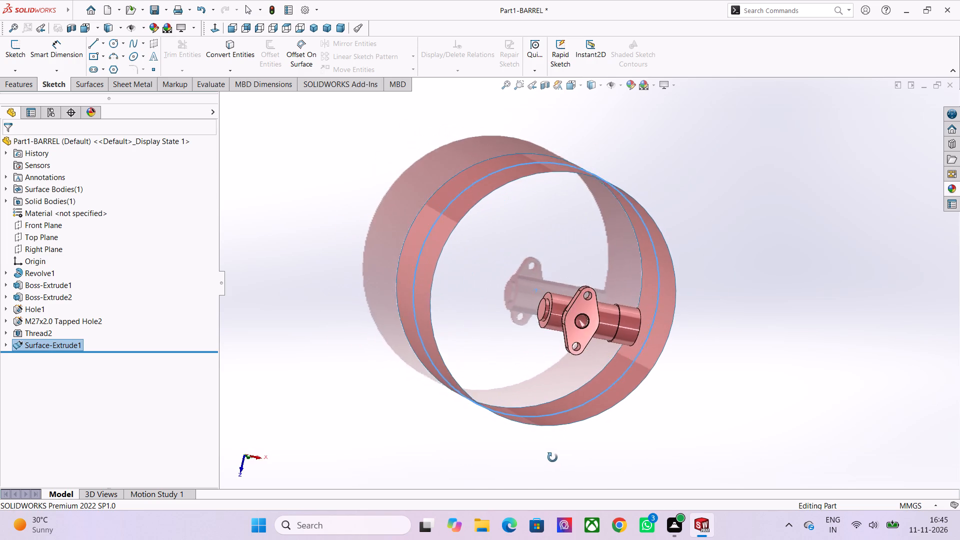
middle_drag(552, 457, 587, 479)
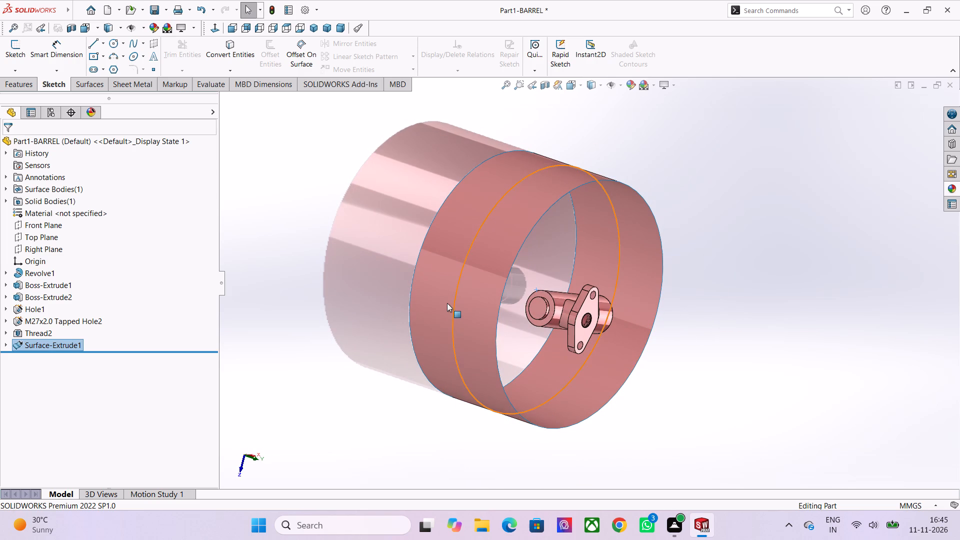
click(456, 297)
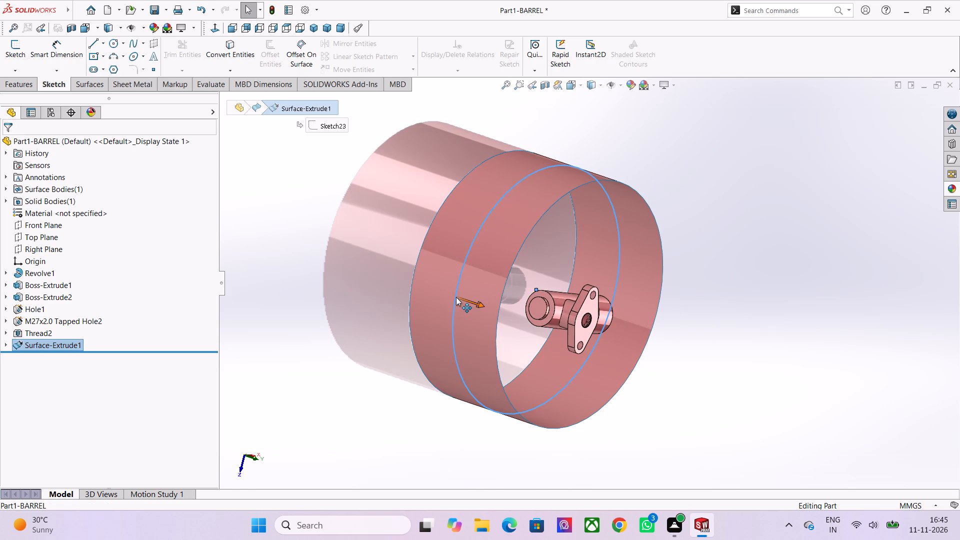
right_click(73, 344)
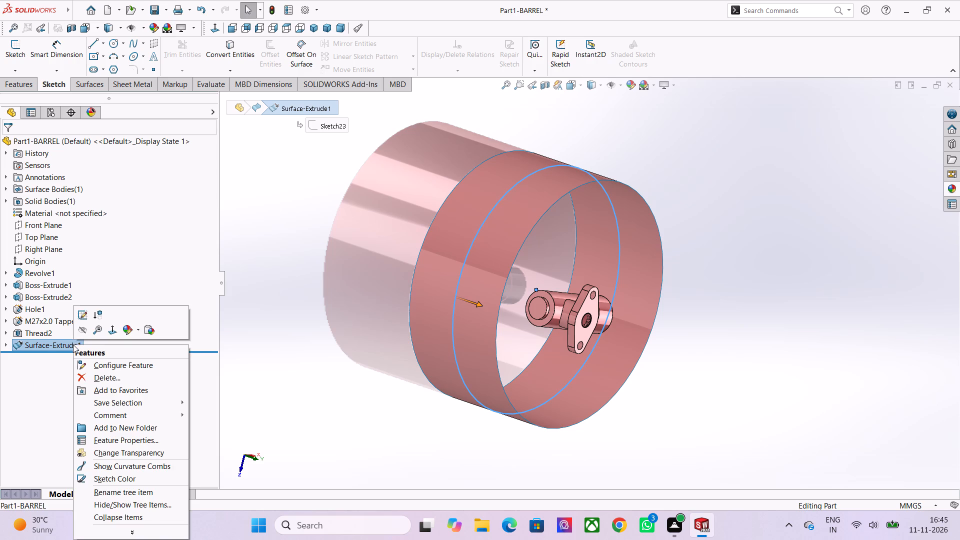
click(96, 378)
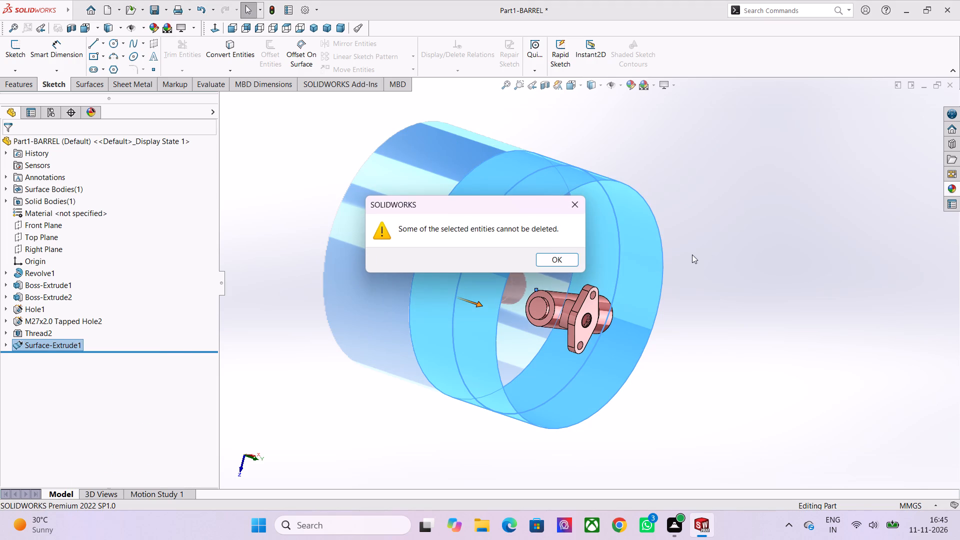
click(573, 262)
click(549, 198)
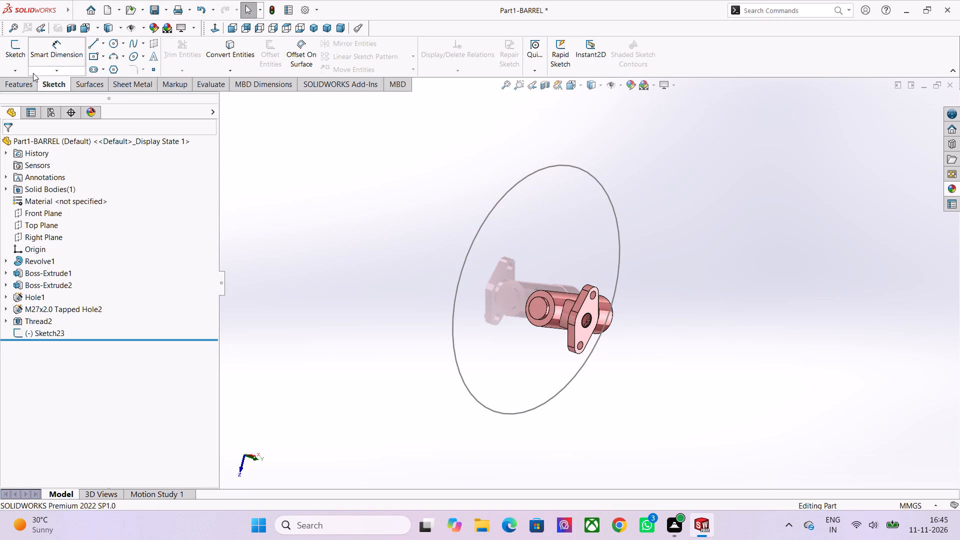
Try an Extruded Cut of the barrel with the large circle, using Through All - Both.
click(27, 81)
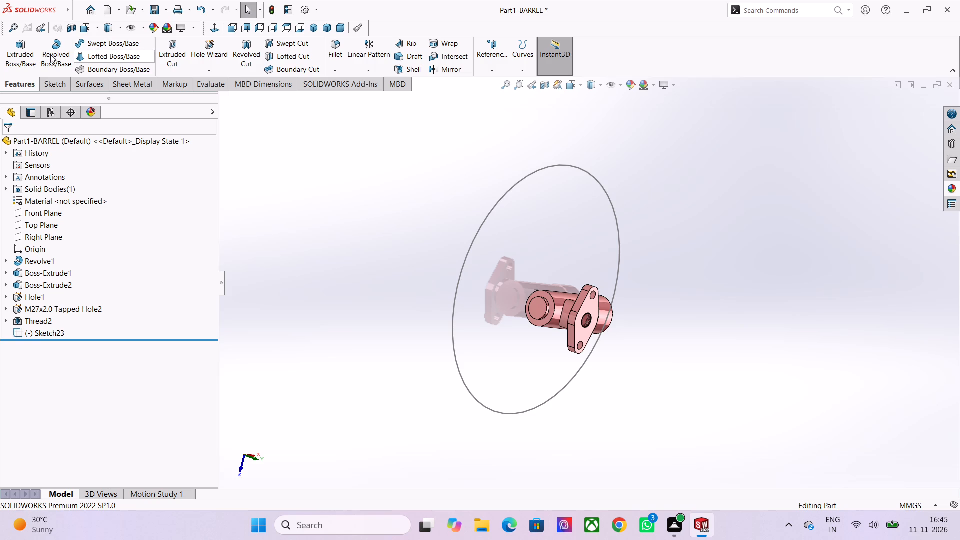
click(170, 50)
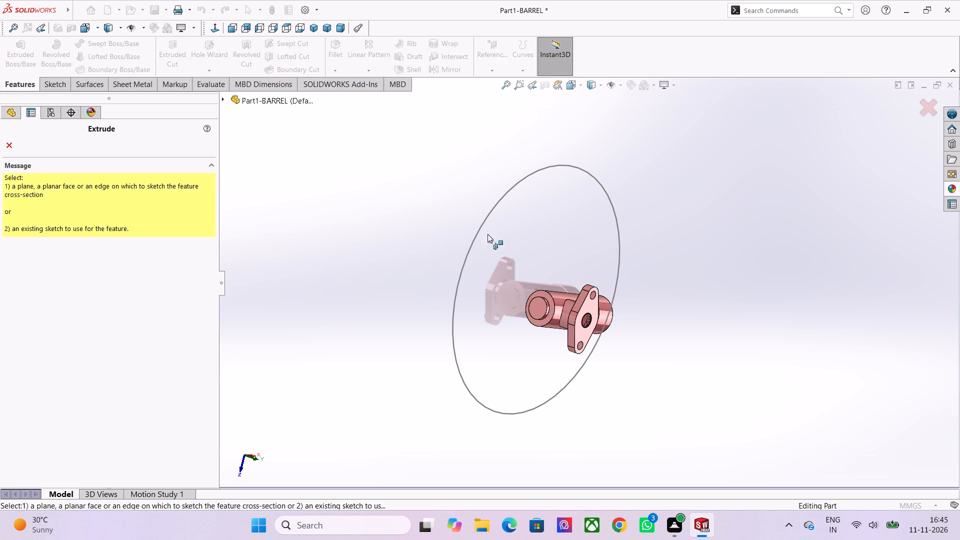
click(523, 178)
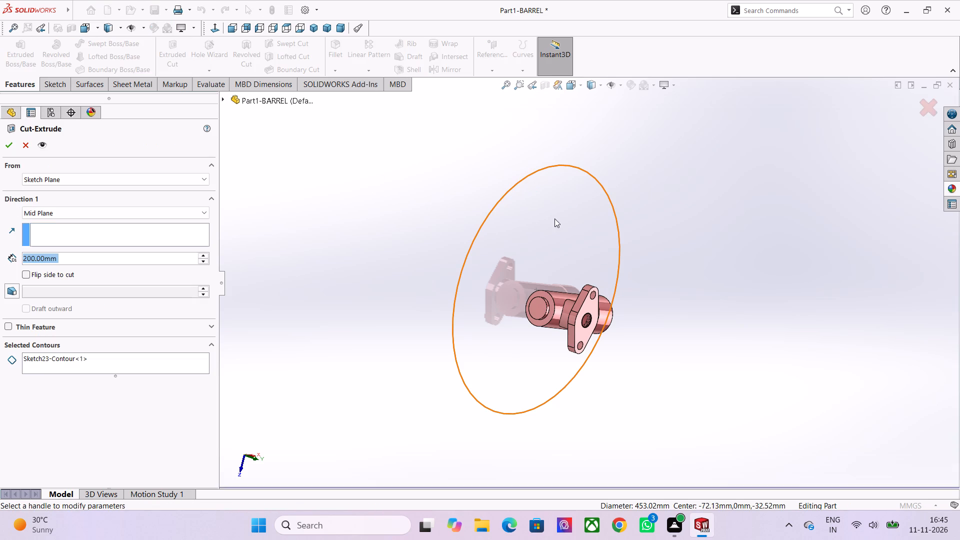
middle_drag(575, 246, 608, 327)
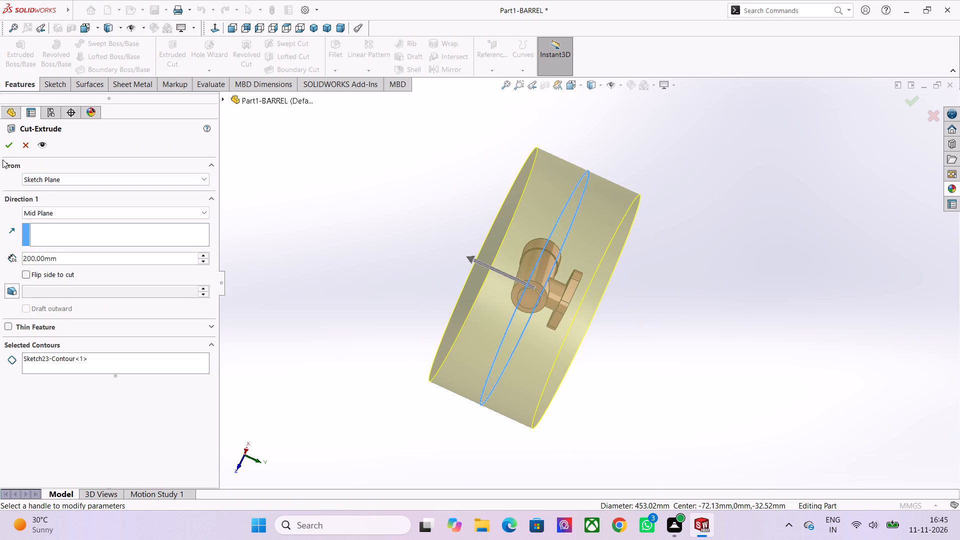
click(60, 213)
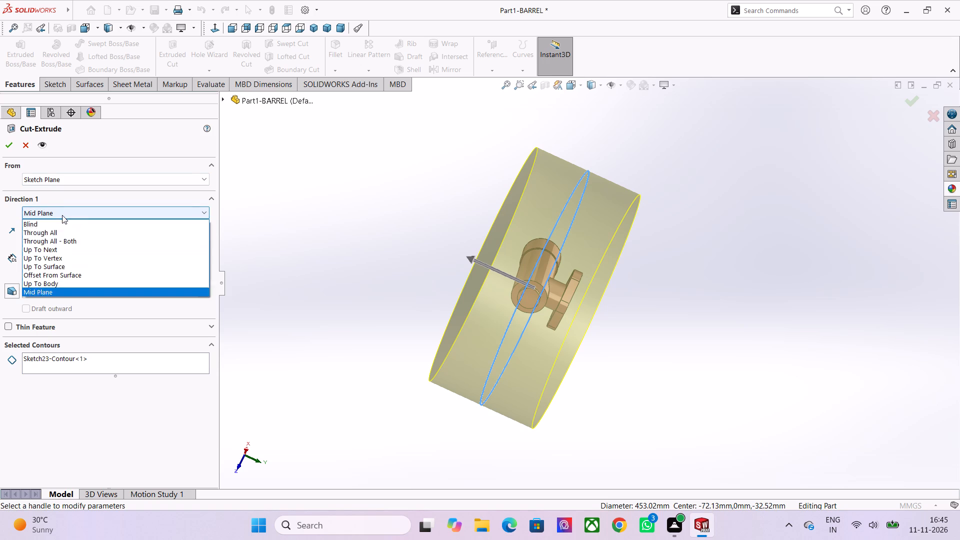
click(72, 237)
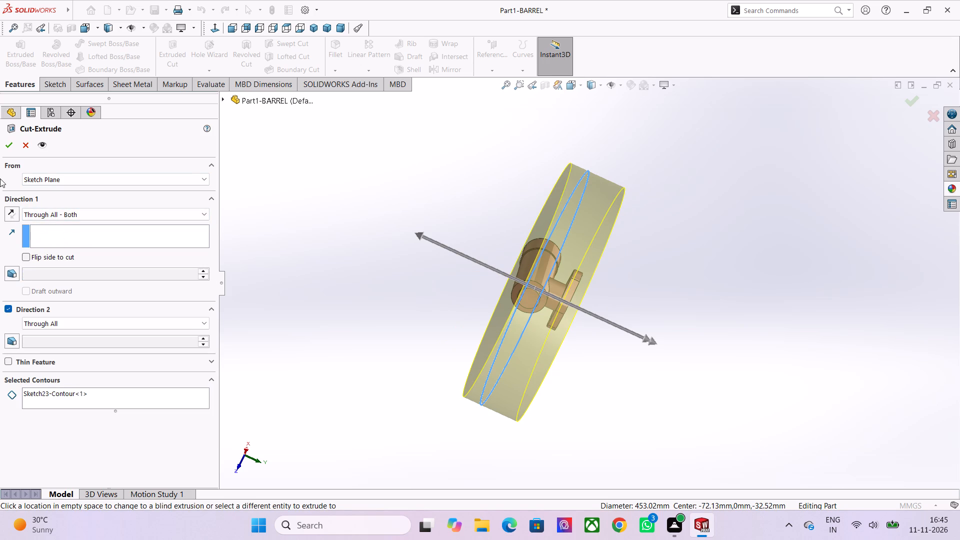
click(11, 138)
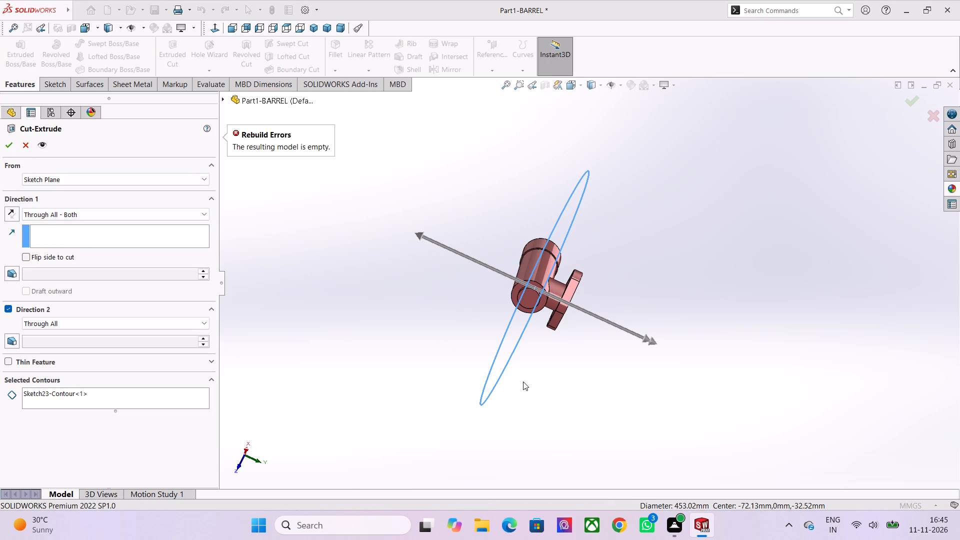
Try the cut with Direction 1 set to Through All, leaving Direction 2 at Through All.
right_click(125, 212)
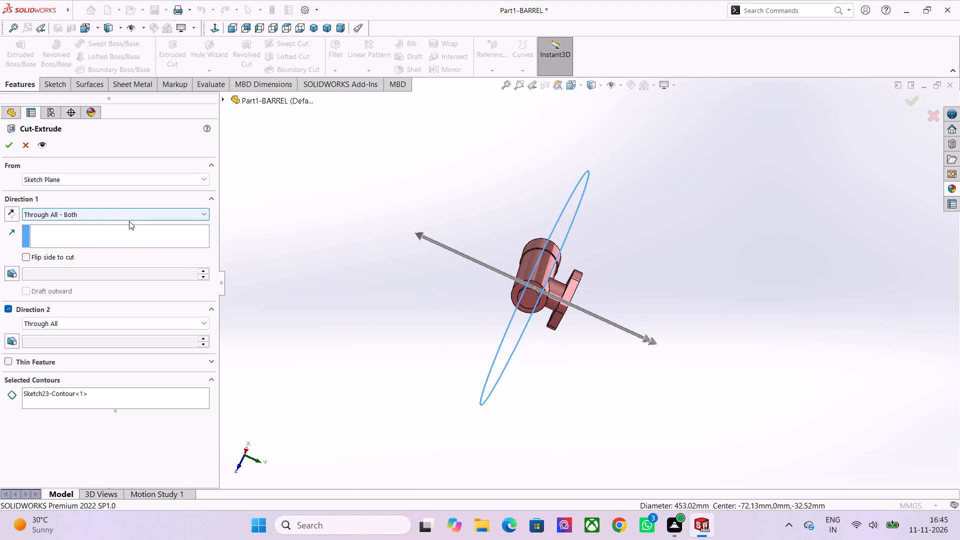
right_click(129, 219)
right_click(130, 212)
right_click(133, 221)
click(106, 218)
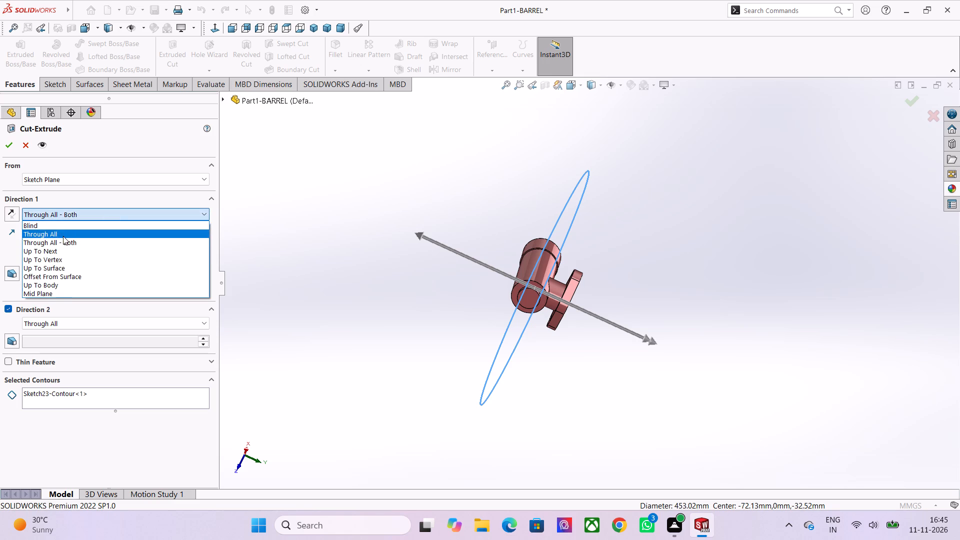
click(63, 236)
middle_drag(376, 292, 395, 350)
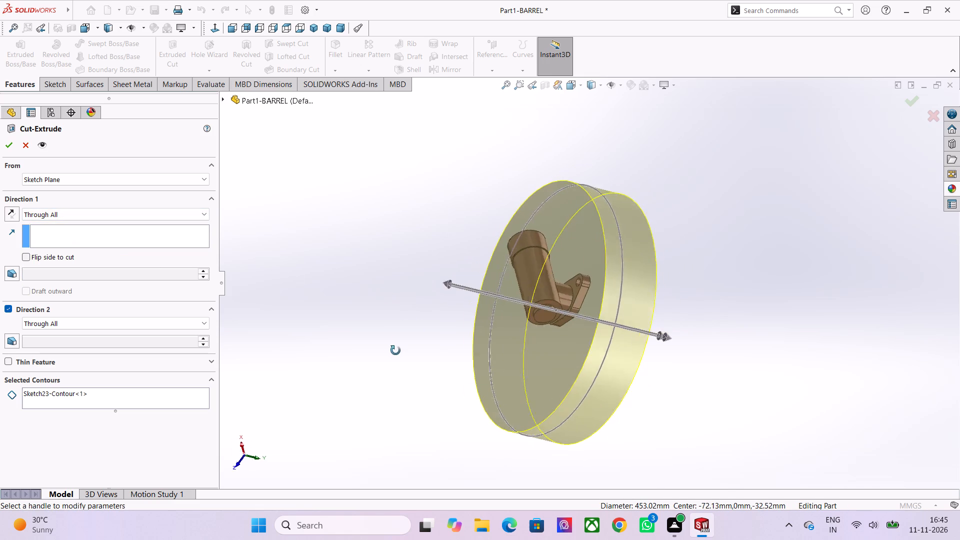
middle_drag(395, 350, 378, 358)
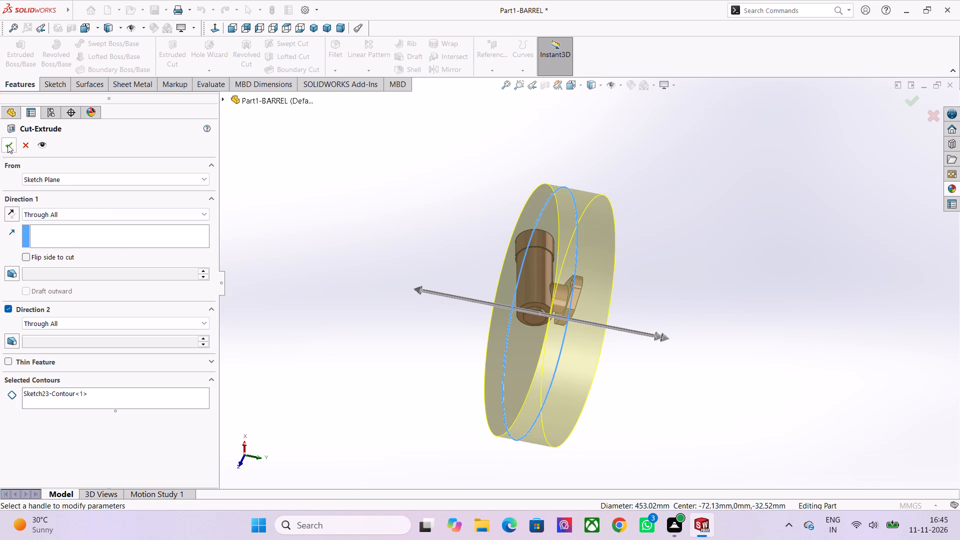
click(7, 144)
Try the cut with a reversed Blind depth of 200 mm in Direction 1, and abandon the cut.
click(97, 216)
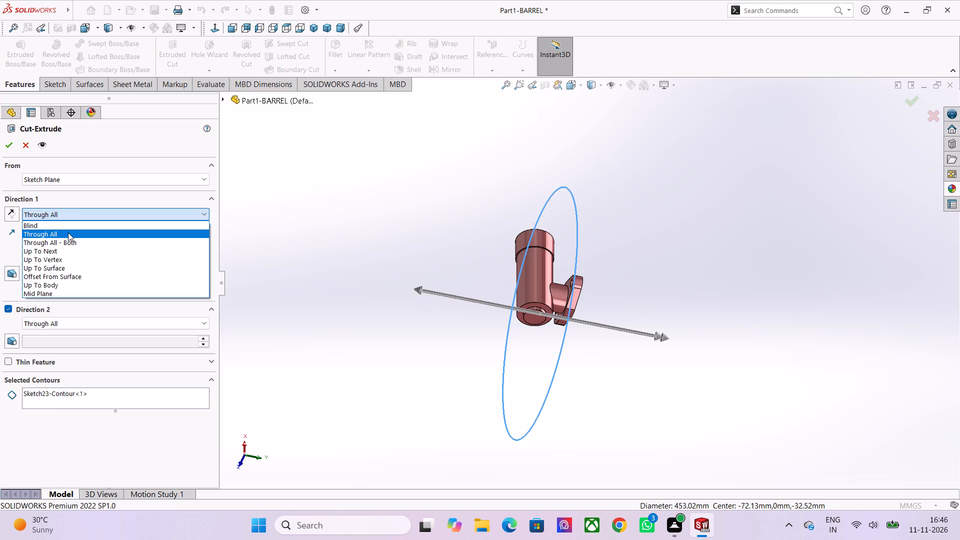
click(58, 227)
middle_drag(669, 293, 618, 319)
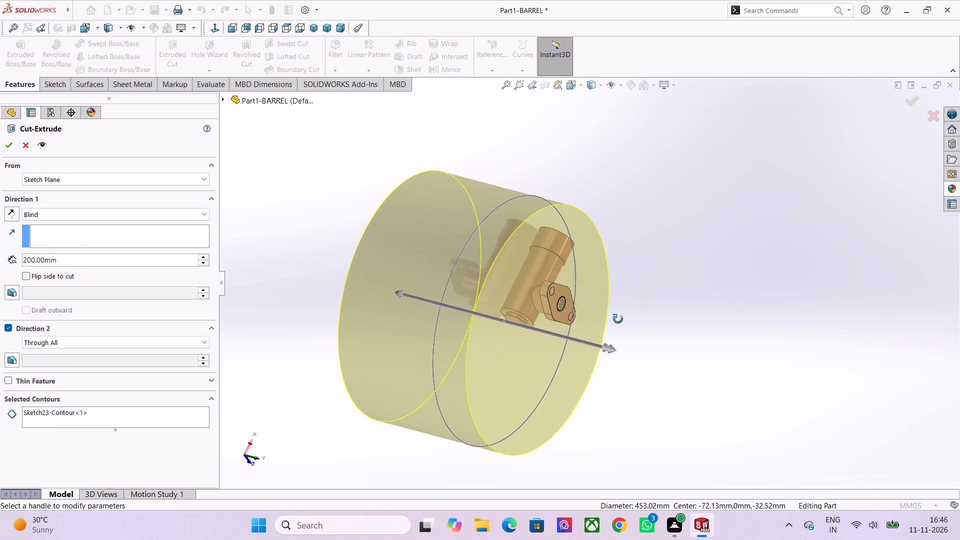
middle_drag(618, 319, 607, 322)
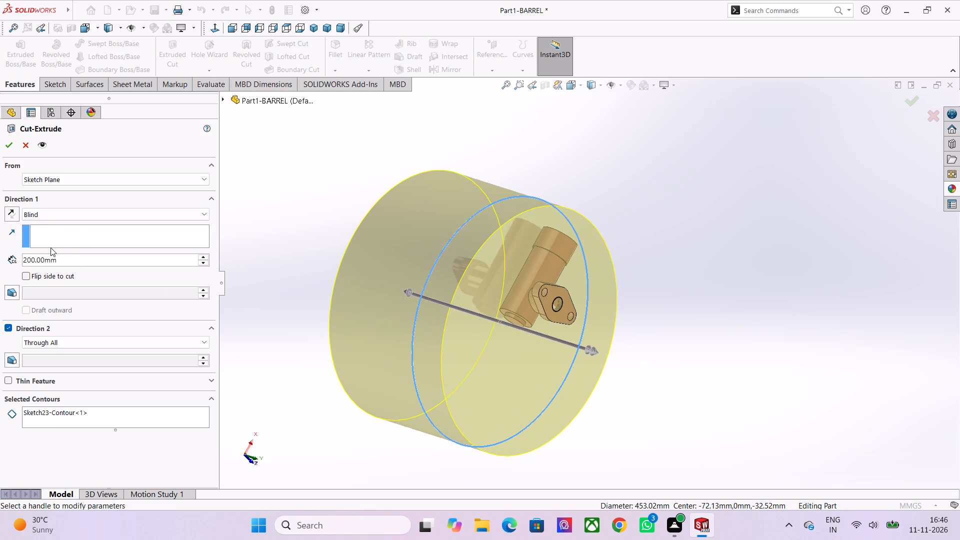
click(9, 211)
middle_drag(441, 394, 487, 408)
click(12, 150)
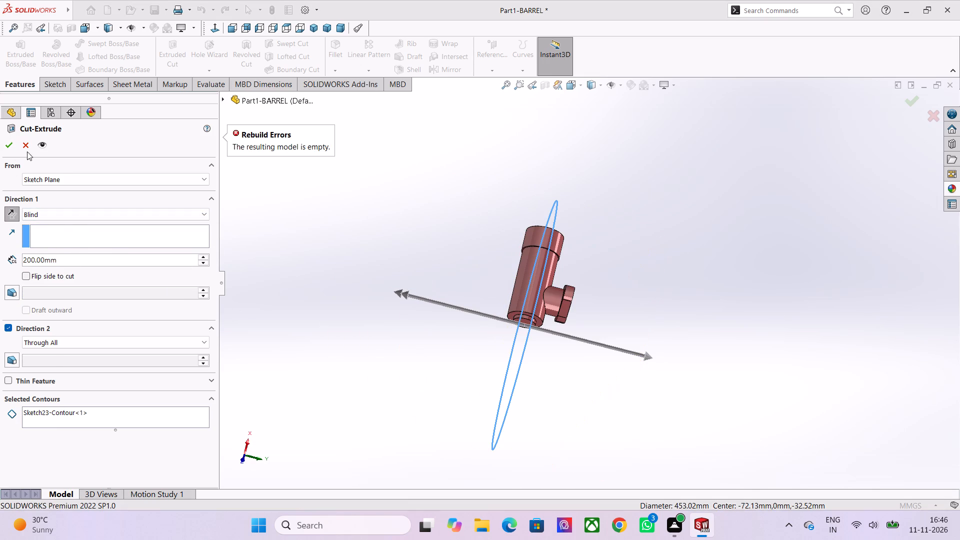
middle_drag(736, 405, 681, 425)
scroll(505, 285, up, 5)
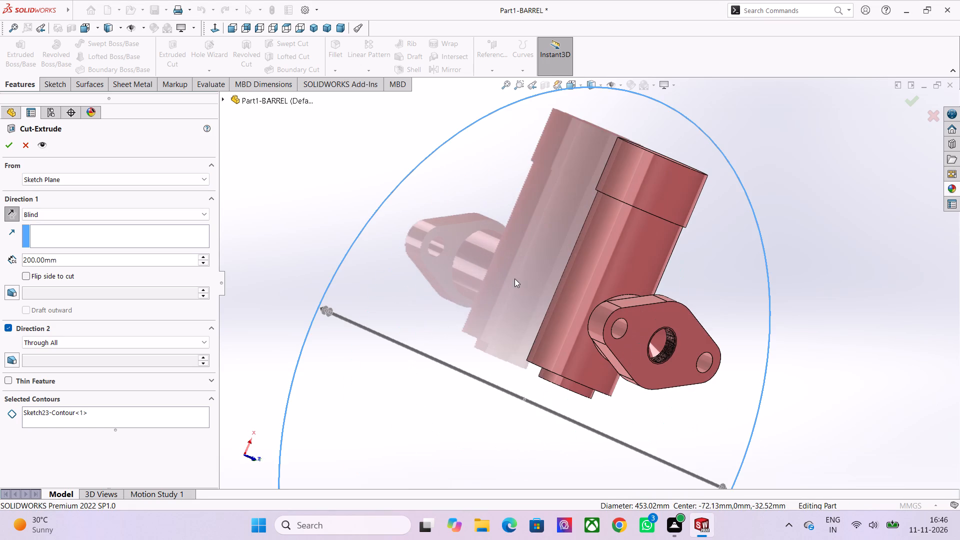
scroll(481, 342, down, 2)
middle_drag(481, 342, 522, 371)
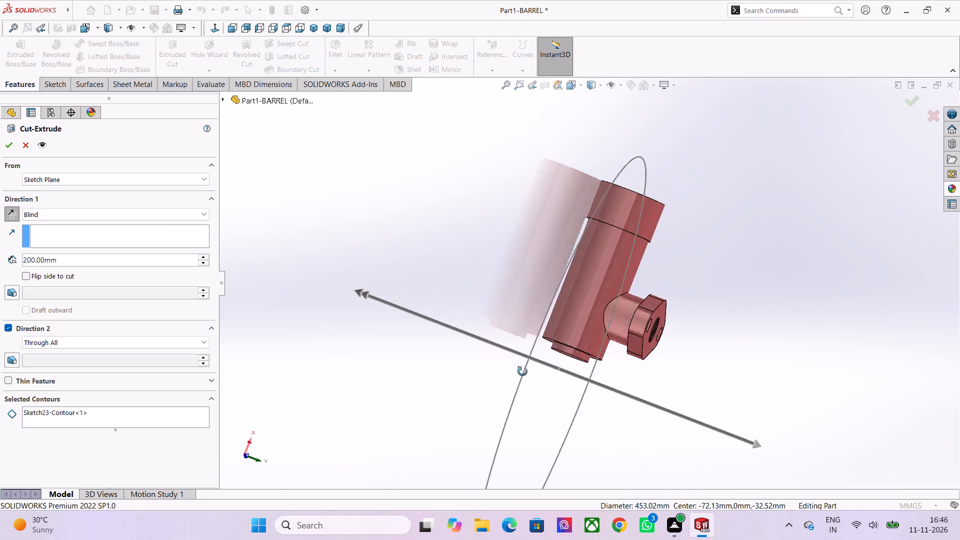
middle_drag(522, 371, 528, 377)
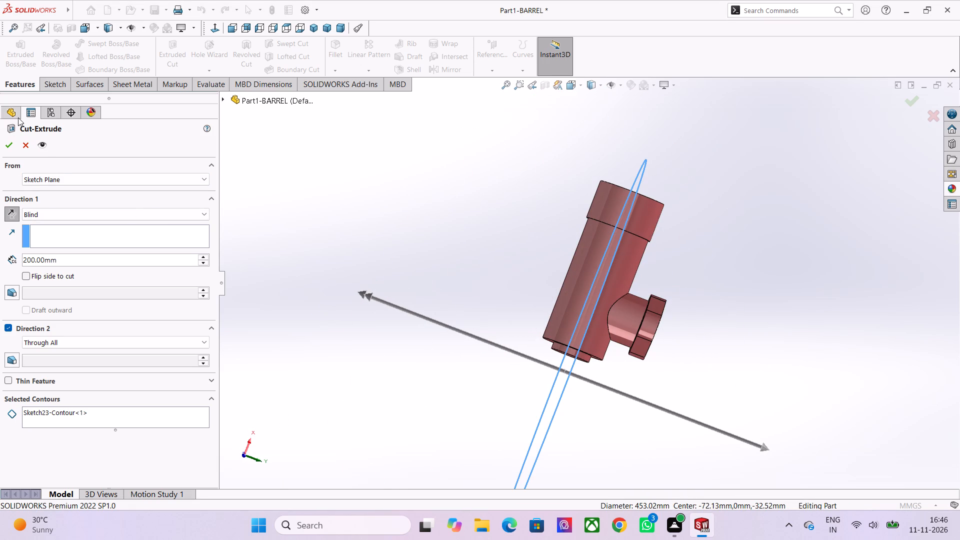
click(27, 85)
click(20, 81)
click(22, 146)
Extrude the large circle as a solid boss merged with the barrel, using Mid Plane with a depth of 200 mm.
click(20, 52)
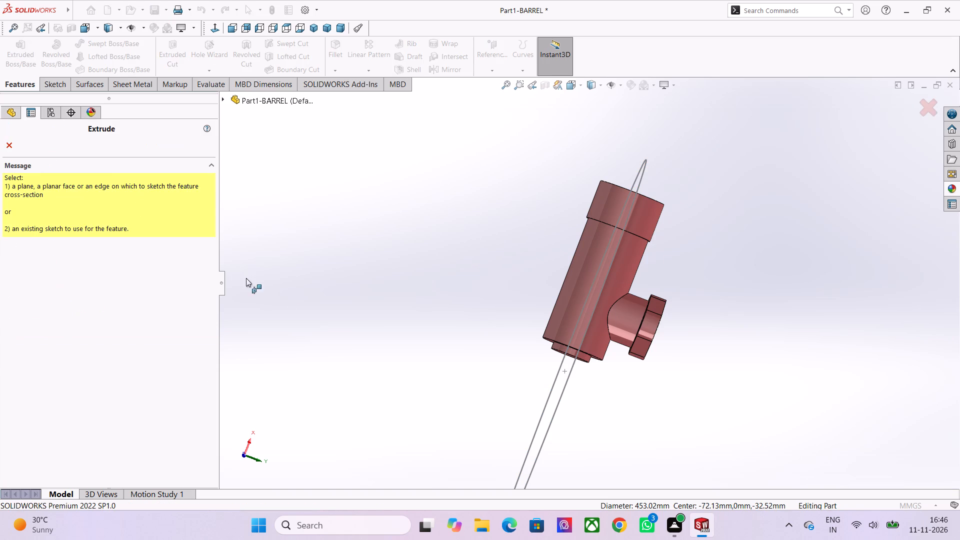
click(579, 351)
middle_drag(293, 308, 411, 390)
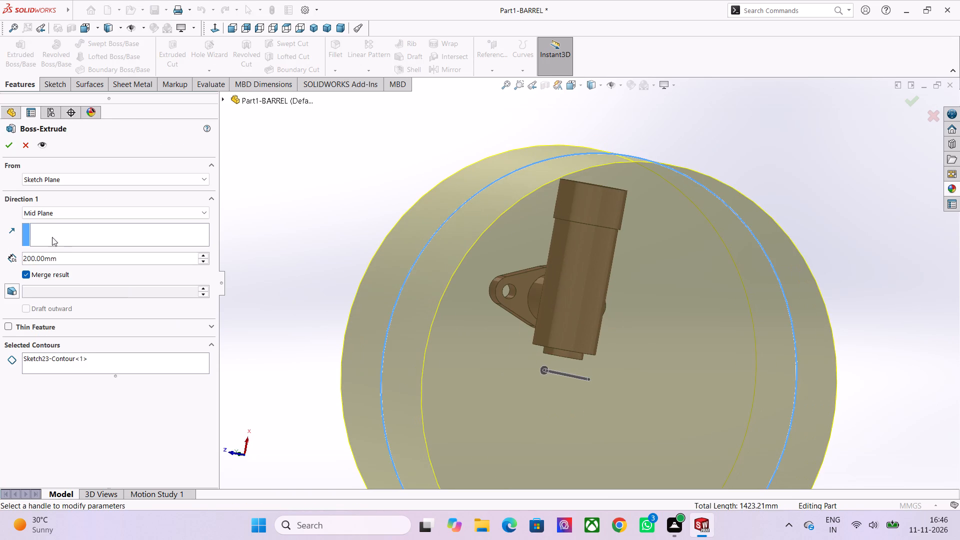
click(11, 146)
Inspect the large solid disc enclosing the barrel from several angles and distances, including its flat faces and rim.
middle_drag(387, 371, 486, 415)
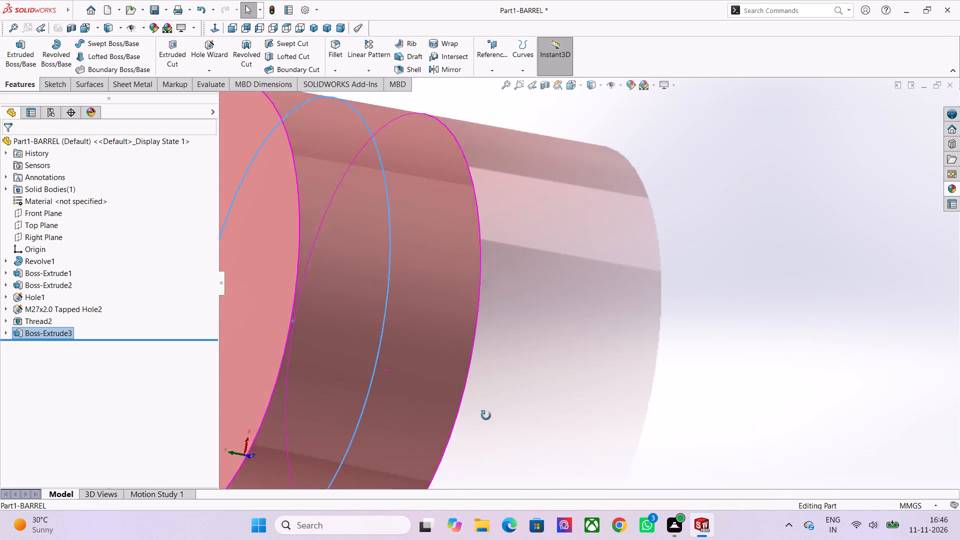
middle_drag(486, 415, 537, 442)
scroll(537, 441, down, 5)
scroll(489, 374, down, 1)
middle_drag(489, 374, 522, 351)
click(588, 231)
middle_drag(588, 285, 529, 411)
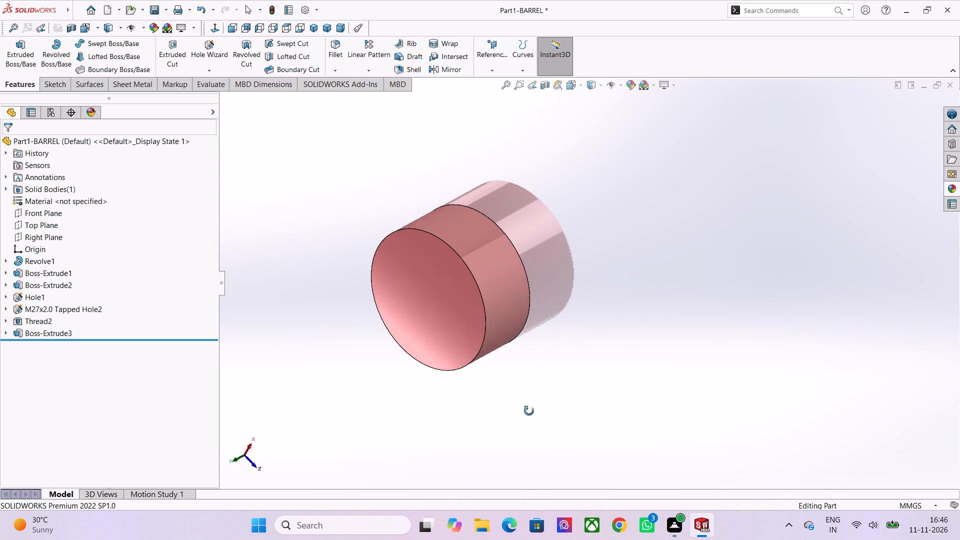
middle_drag(529, 411, 531, 411)
middle_drag(515, 355, 526, 308)
scroll(525, 308, down, 2)
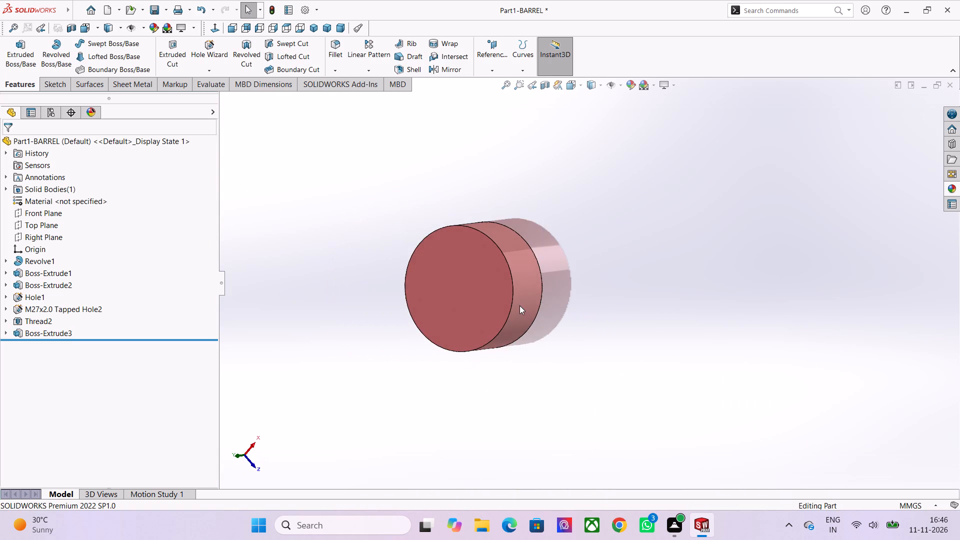
scroll(540, 296, down, 2)
middle_drag(540, 296, 589, 295)
scroll(589, 295, up, 3)
scroll(582, 205, down, 3)
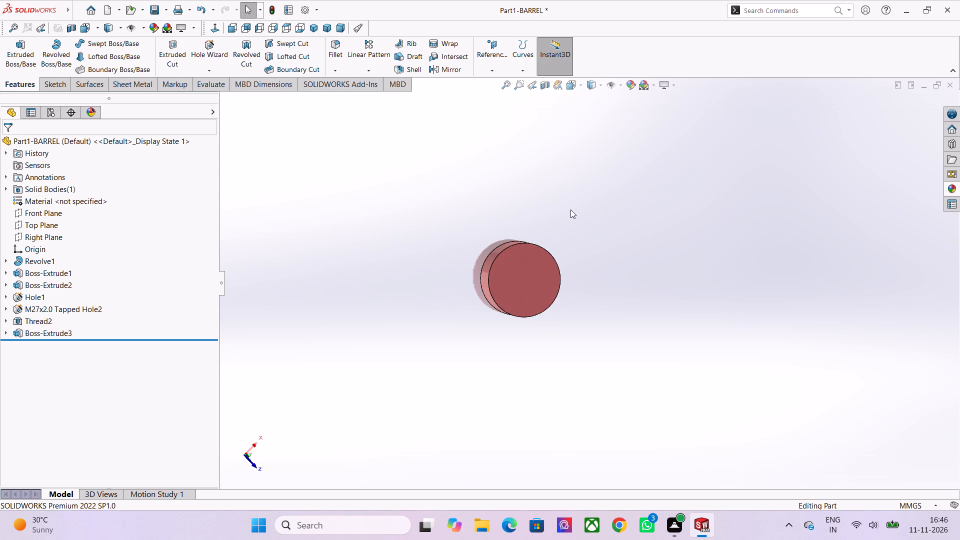
scroll(538, 303, up, 4)
scroll(563, 302, down, 1)
middle_drag(559, 309, 490, 318)
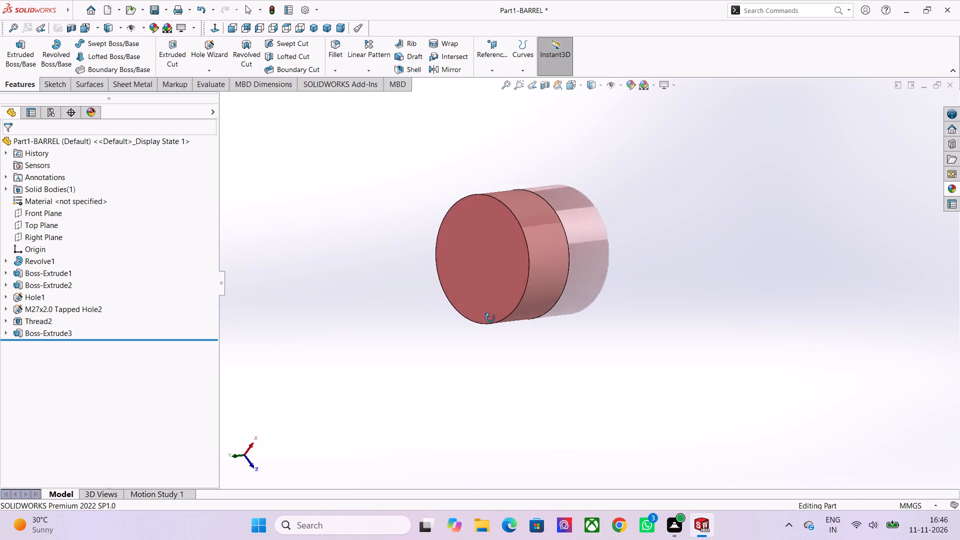
Start a new sketch on the flat end face of the large solid disc.
middle_drag(490, 318, 484, 487)
click(468, 253)
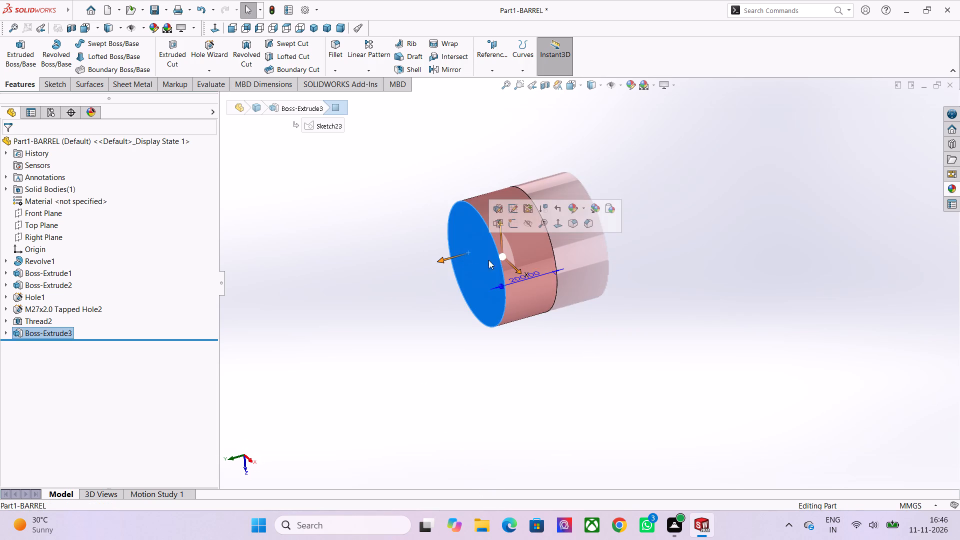
click(512, 216)
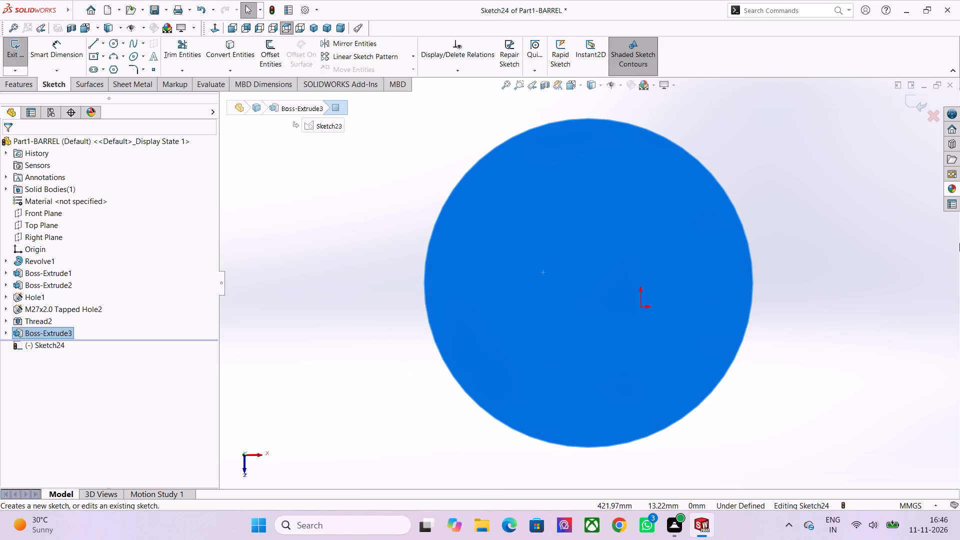
click(959, 225)
click(838, 316)
scroll(796, 299, down, 3)
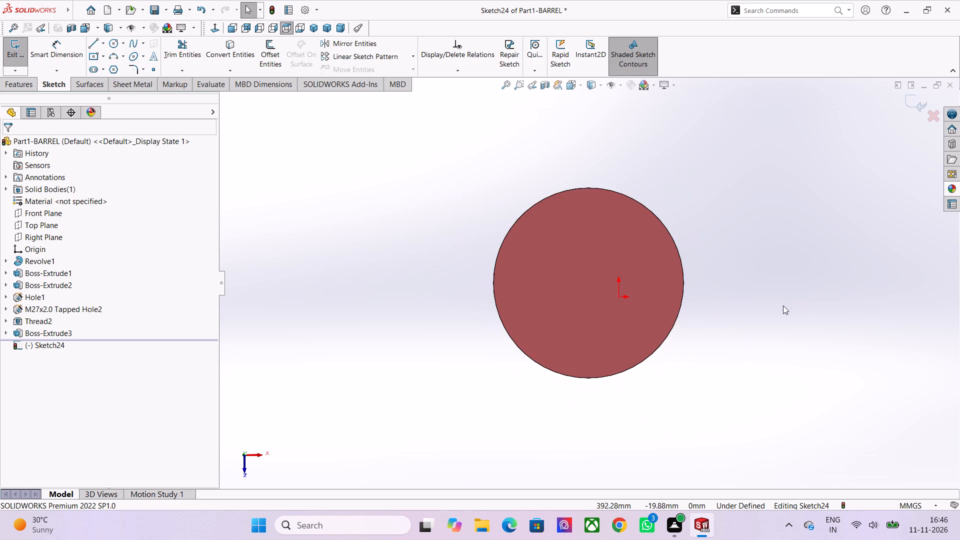
Examine the disc and its sketch face obliquely from several angles and distances.
middle_drag(768, 305, 758, 369)
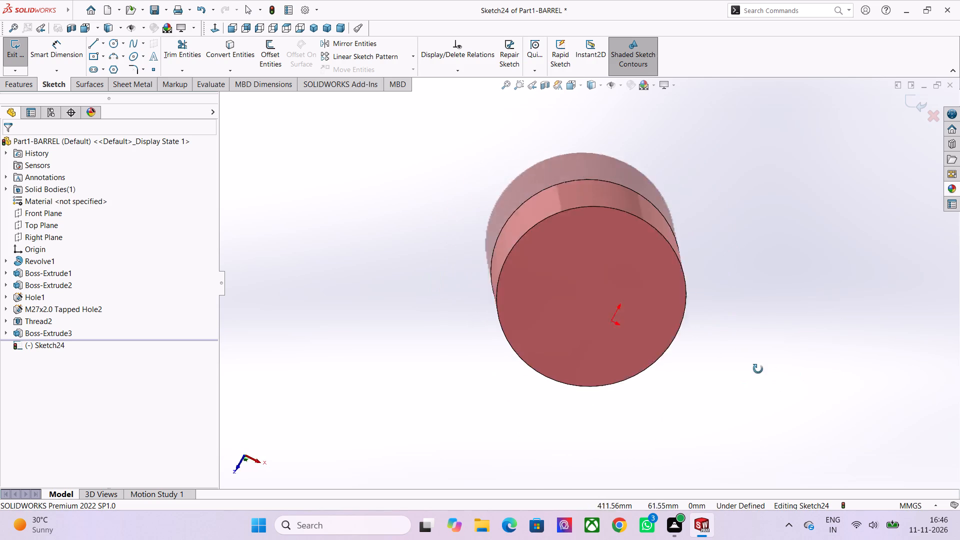
middle_drag(758, 369, 723, 353)
scroll(566, 315, down, 1)
middle_drag(554, 316, 544, 319)
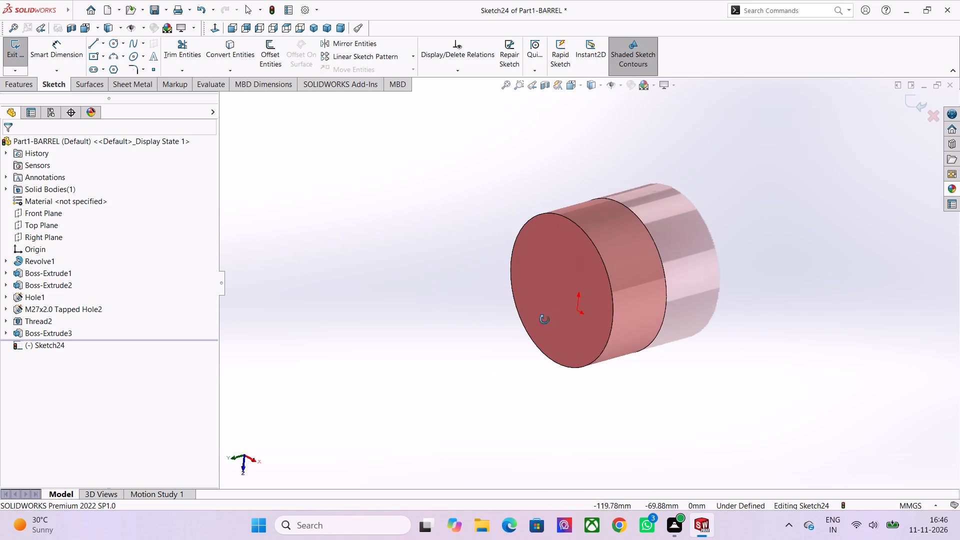
middle_drag(544, 319, 556, 345)
scroll(560, 343, up, 1)
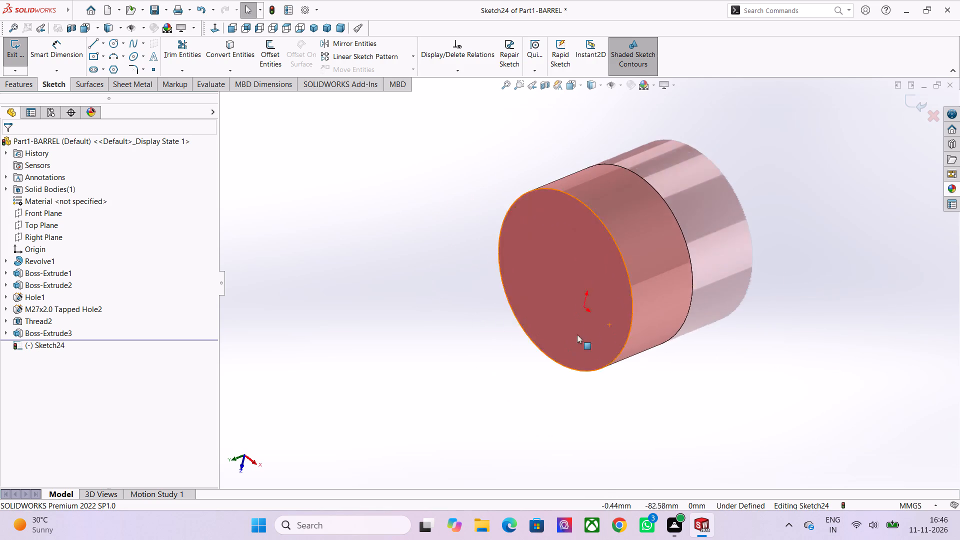
scroll(577, 334, up, 1)
scroll(585, 311, down, 3)
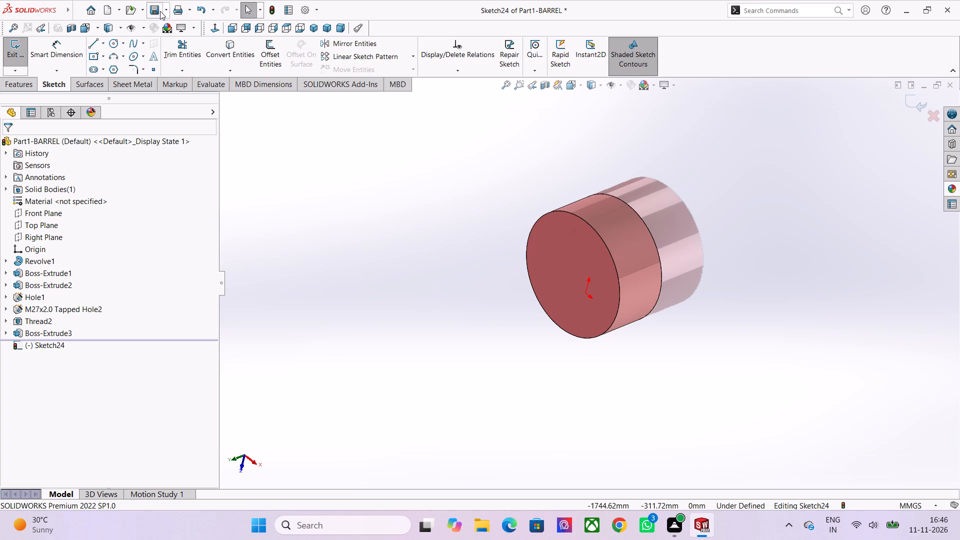
scroll(512, 322, down, 1)
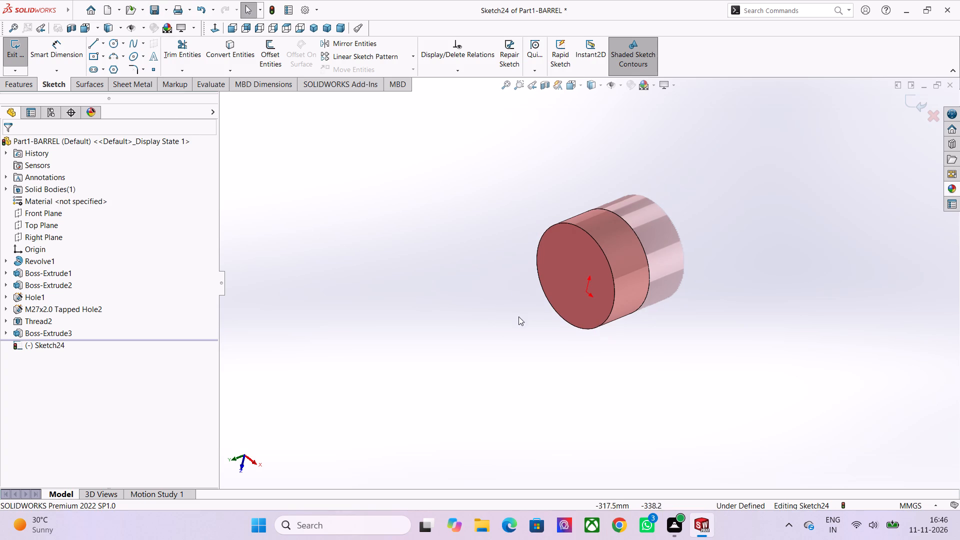
scroll(536, 314, up, 1)
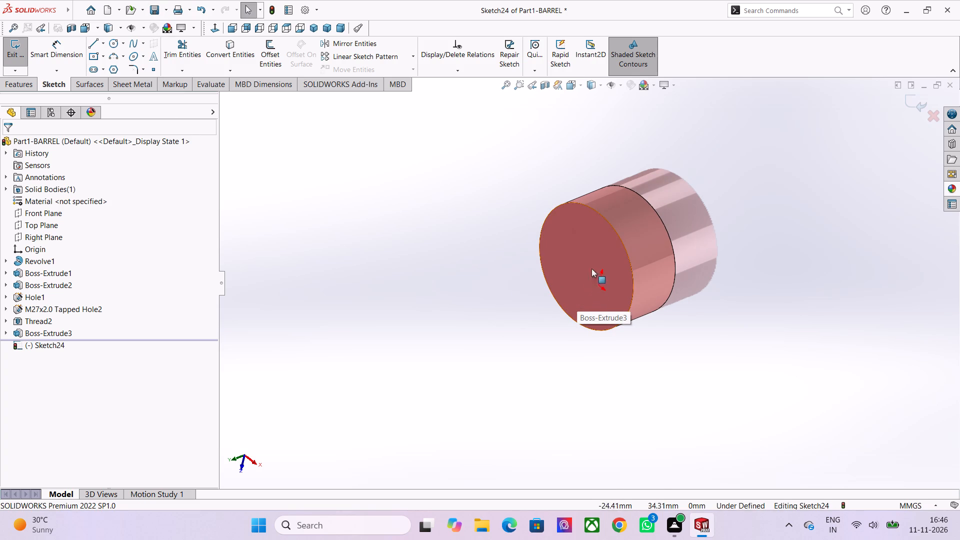
scroll(630, 315, up, 1)
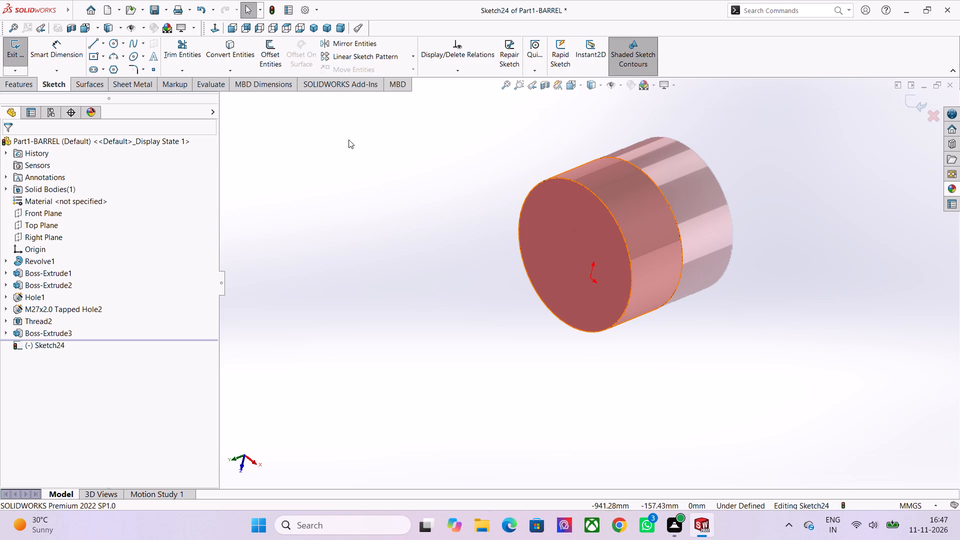
scroll(554, 275, up, 2)
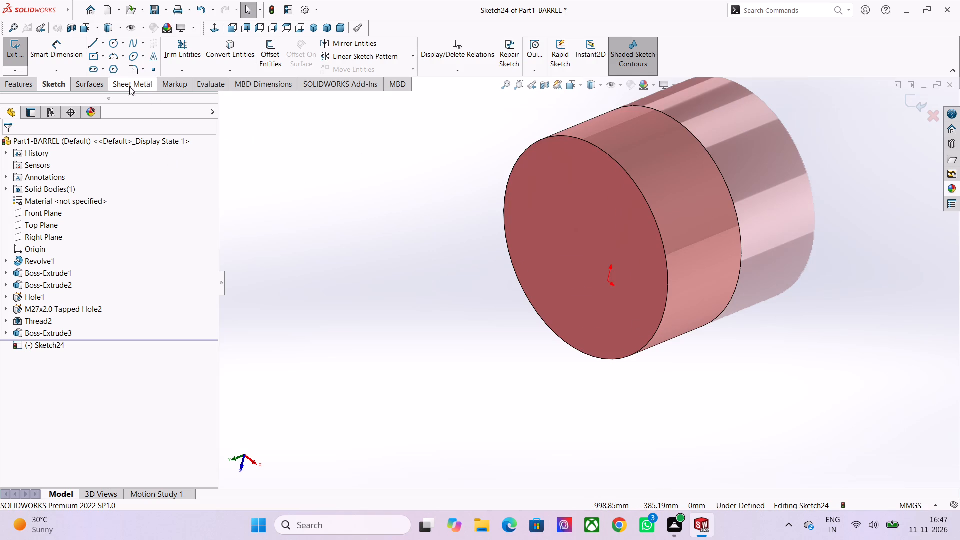
Sketch an open 22-point spline about 20,035 mm long, starting at the origin and winding freely around and beyond the disc.
click(131, 39)
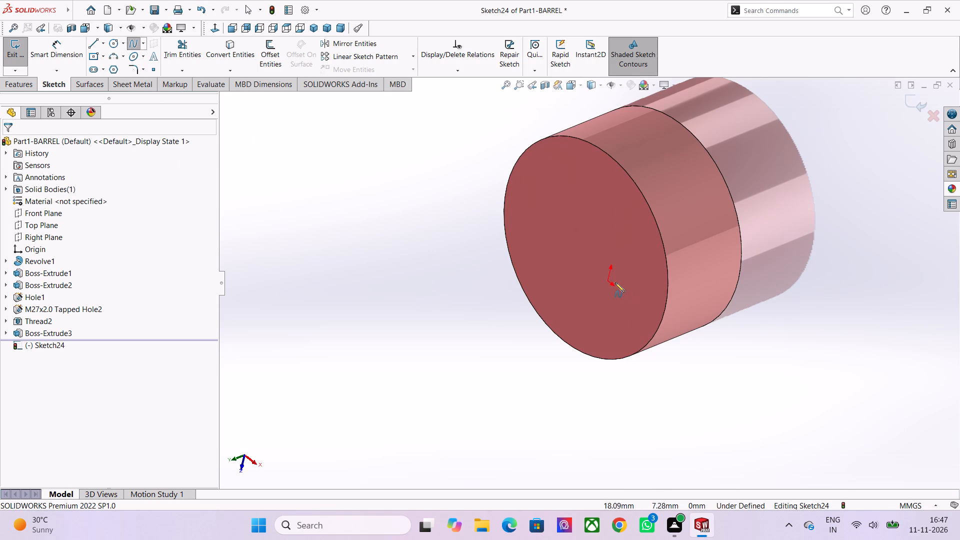
click(607, 281)
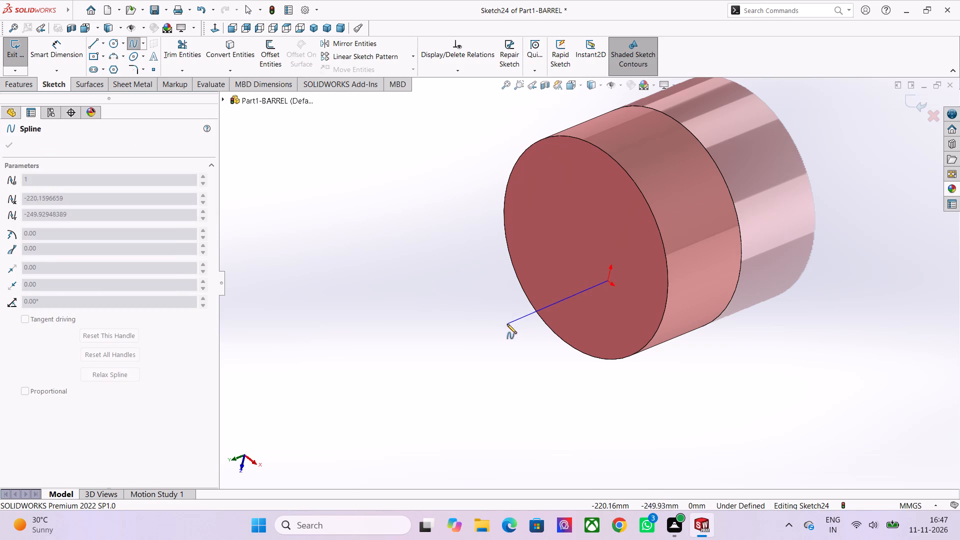
drag(506, 325, 495, 325)
click(429, 301)
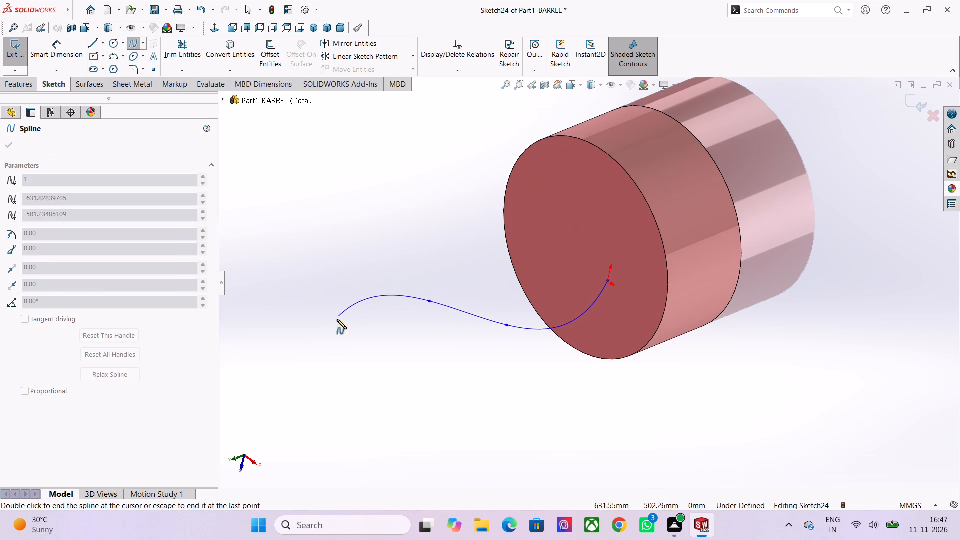
click(325, 331)
click(370, 402)
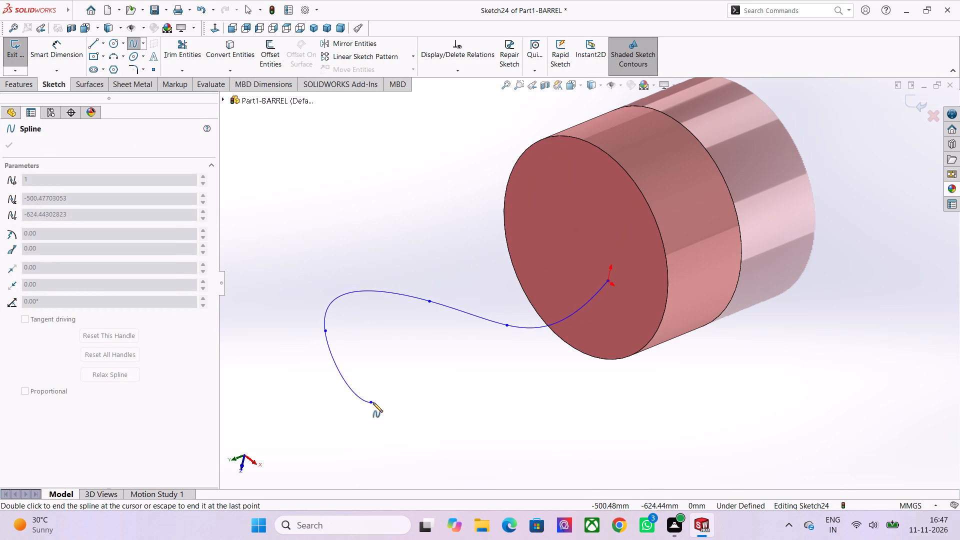
scroll(389, 450, down, 3)
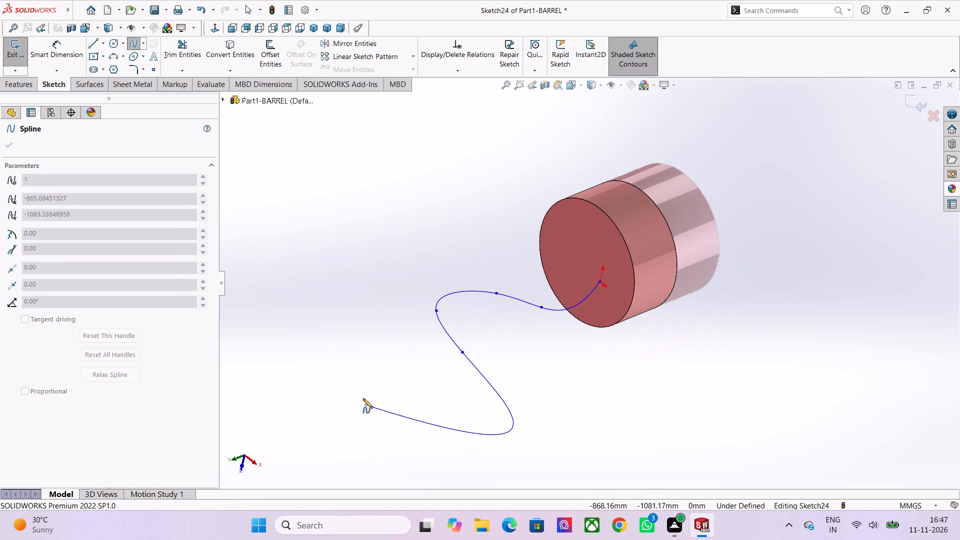
scroll(329, 416, down, 1)
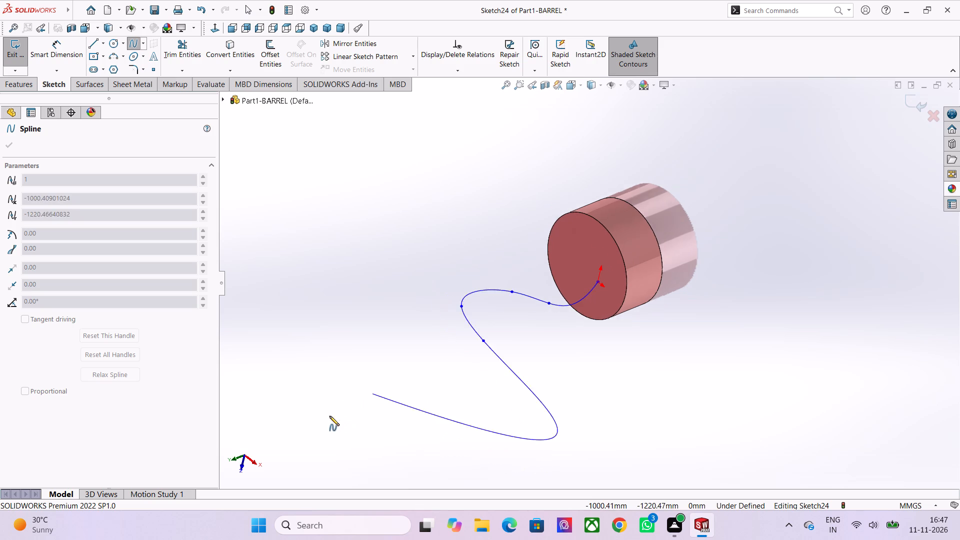
scroll(329, 416, down, 2)
click(505, 360)
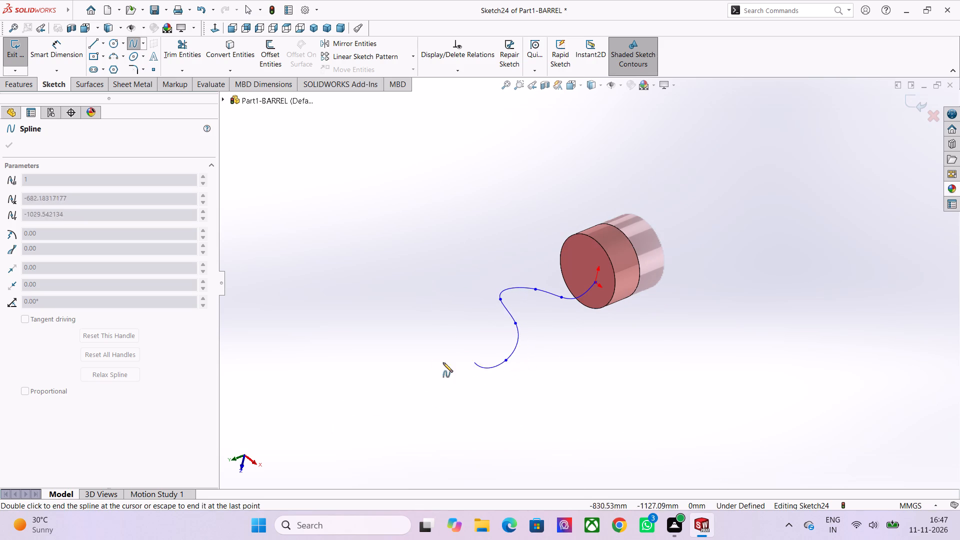
click(438, 363)
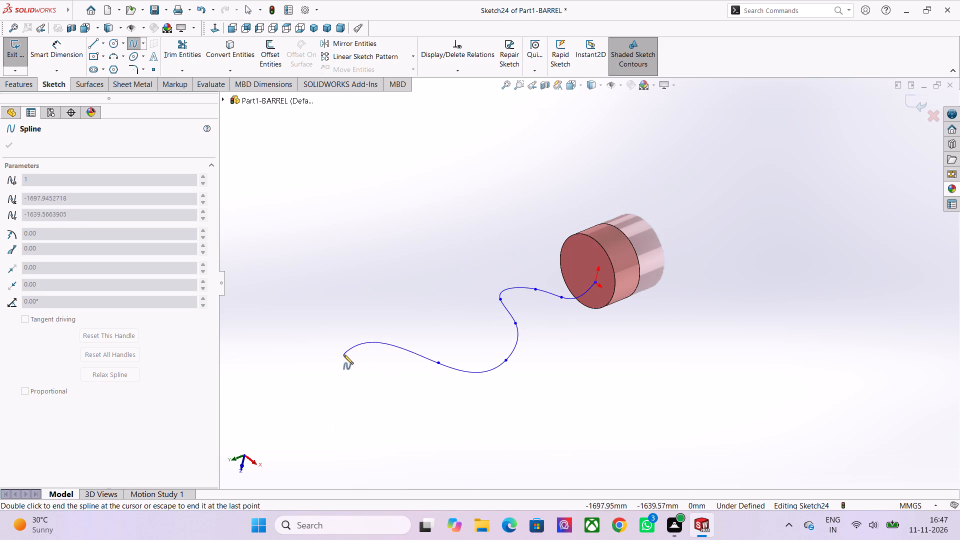
click(340, 355)
click(310, 287)
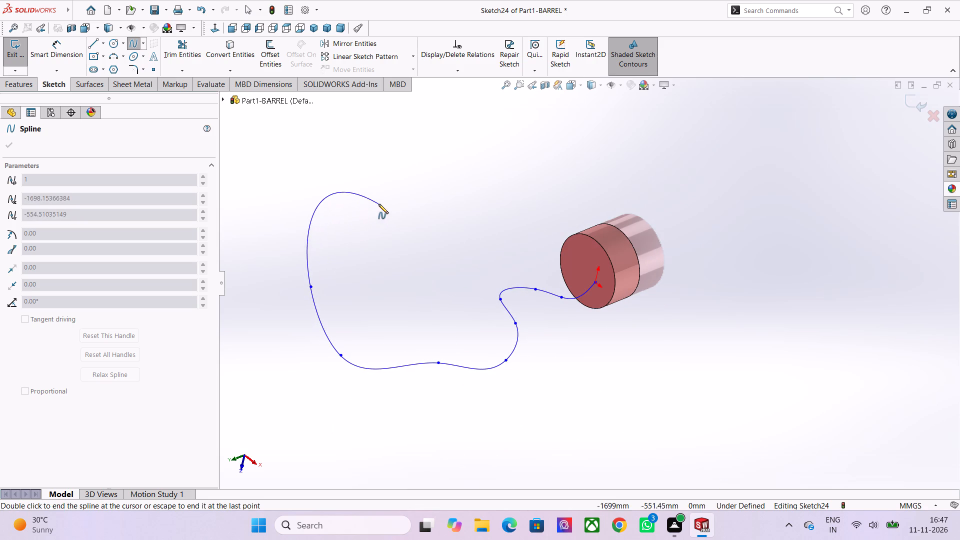
click(378, 204)
drag(458, 150, 458, 154)
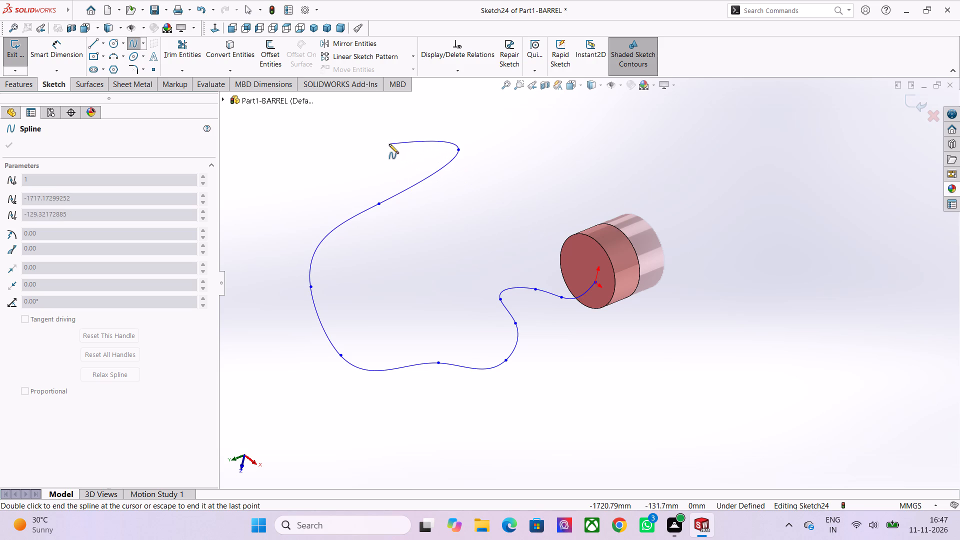
click(542, 173)
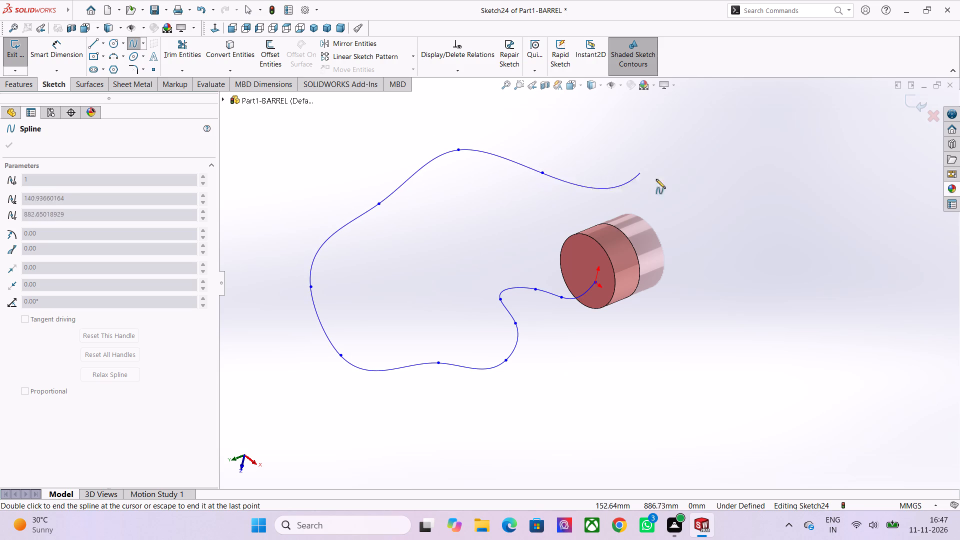
click(683, 151)
click(755, 269)
click(664, 366)
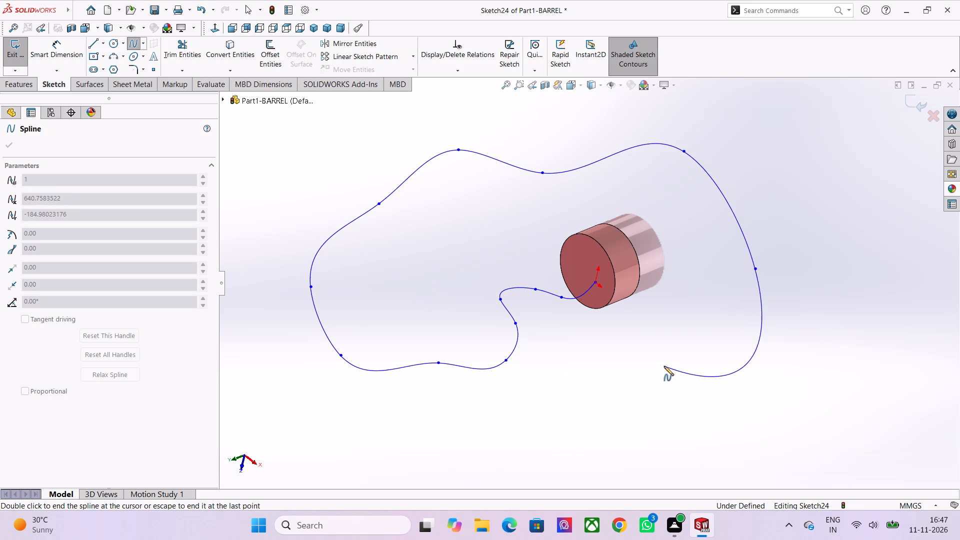
drag(669, 417, 676, 416)
click(785, 362)
click(860, 270)
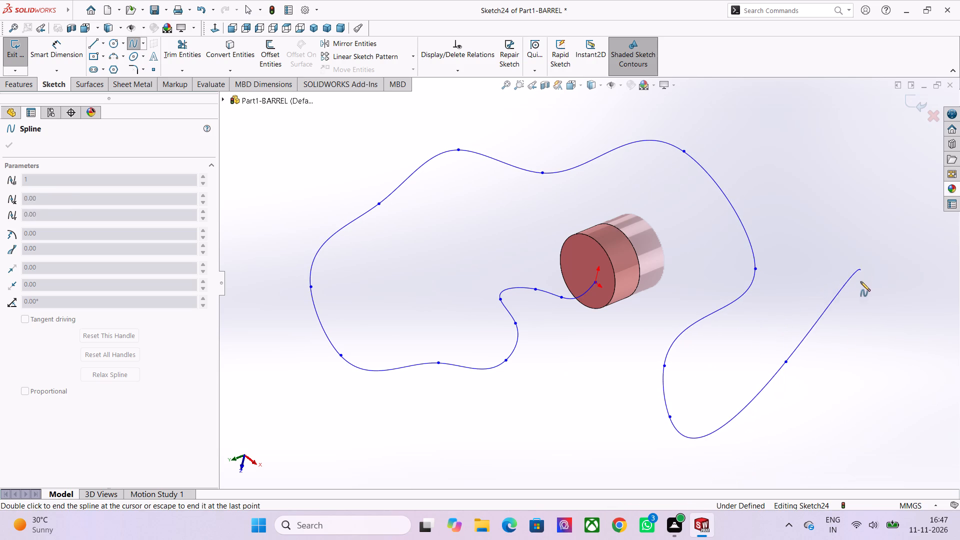
click(922, 265)
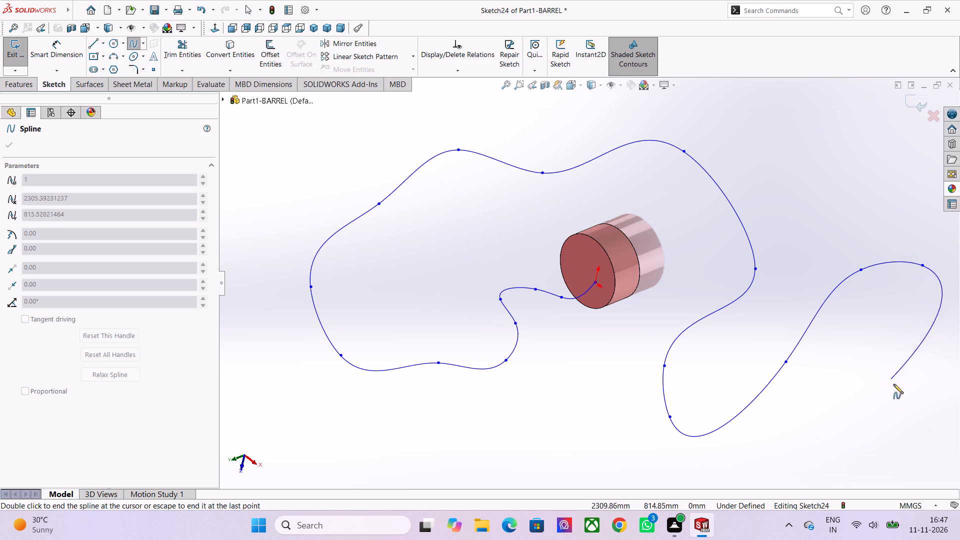
click(898, 394)
scroll(847, 418, down, 2)
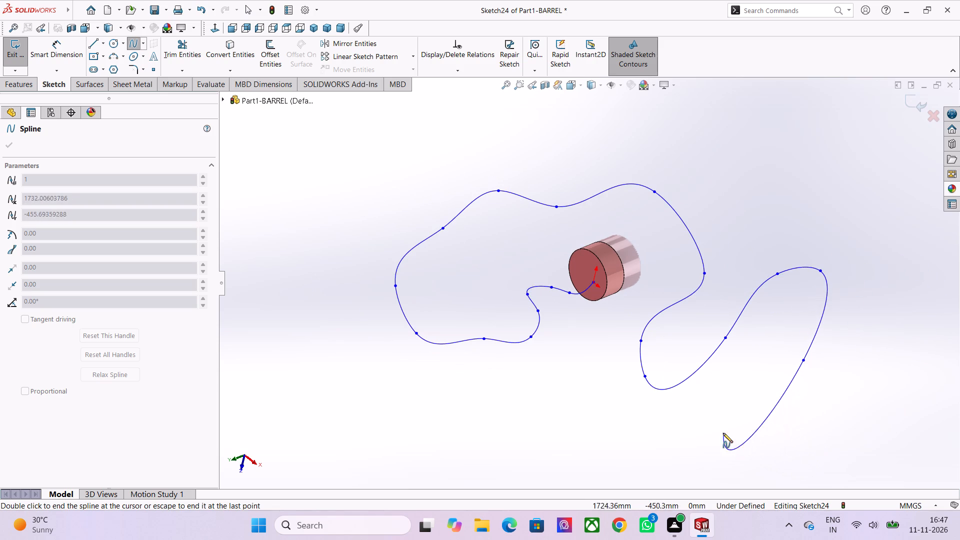
click(723, 431)
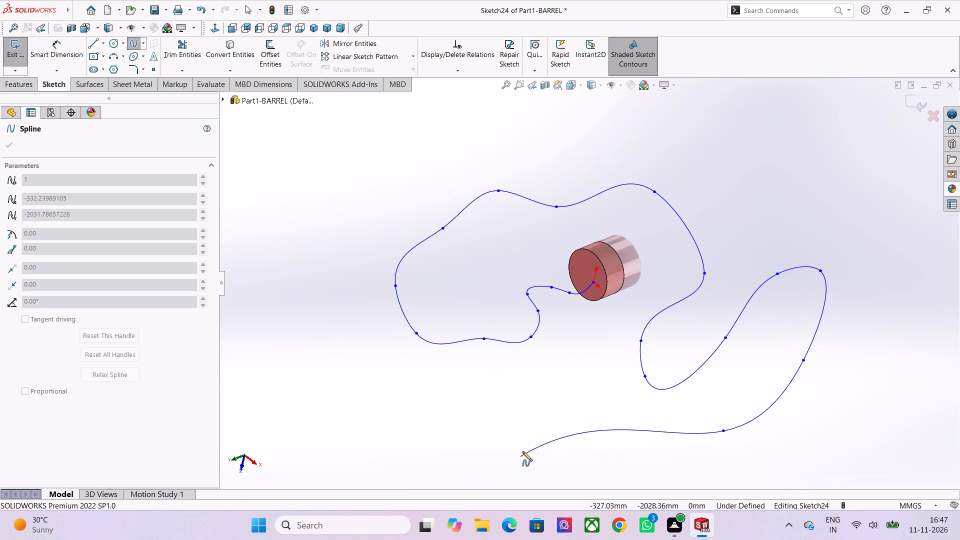
click(523, 449)
key(Escape)
key(Escape)
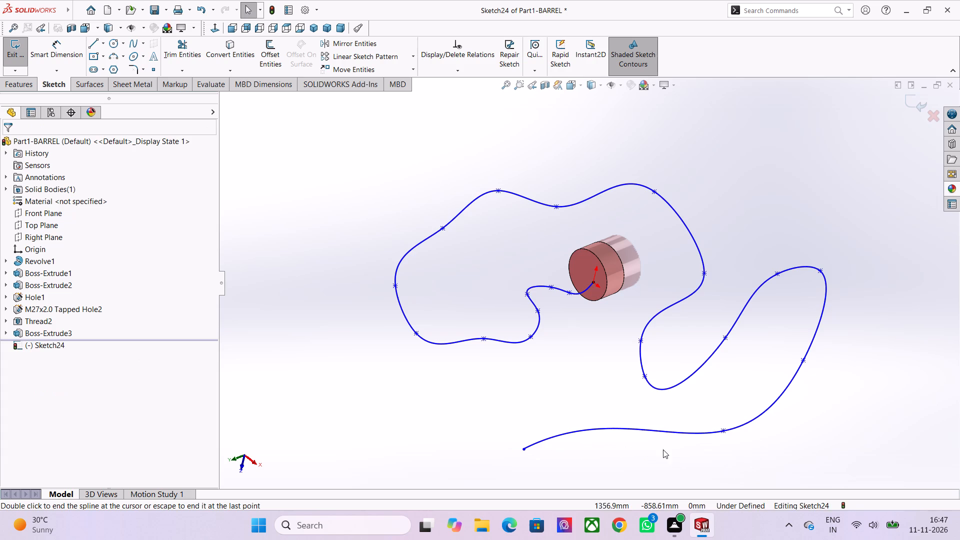
Apply Fully Define Sketch to all entities in the spline sketch, with both relations and dimensions enabled.
scroll(565, 465, down, 1)
scroll(578, 318, up, 3)
scroll(557, 219, down, 3)
scroll(586, 331, up, 2)
scroll(602, 327, down, 1)
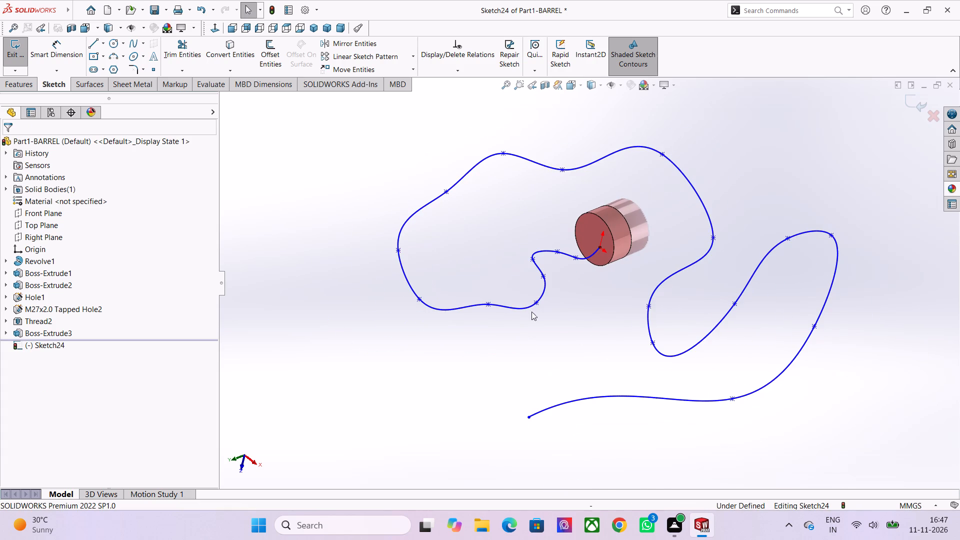
scroll(609, 362, down, 4)
drag(794, 177, 395, 427)
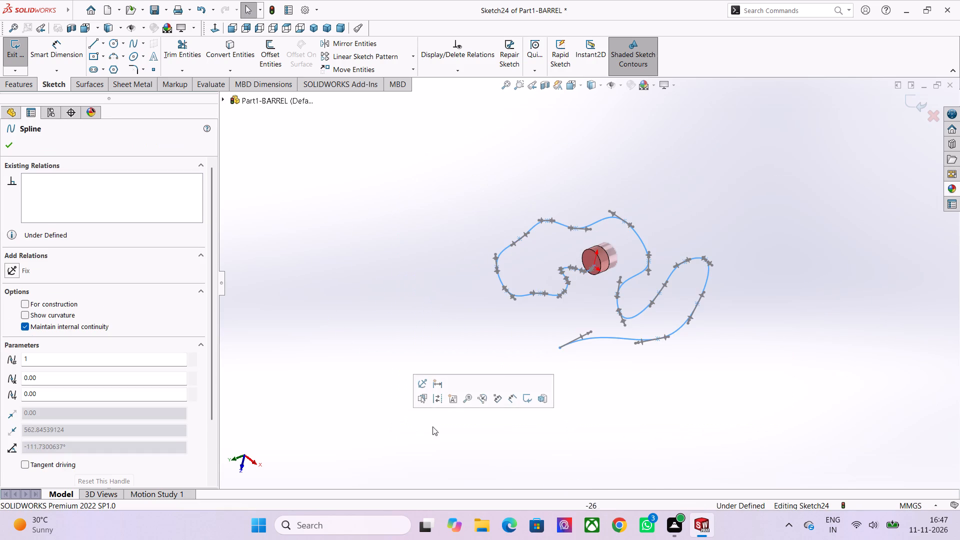
click(240, 72)
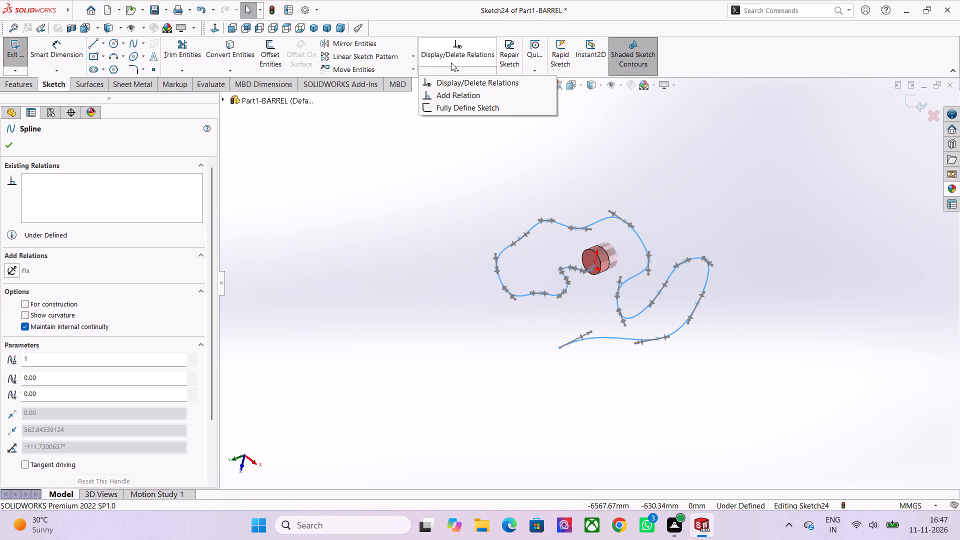
click(451, 69)
click(452, 70)
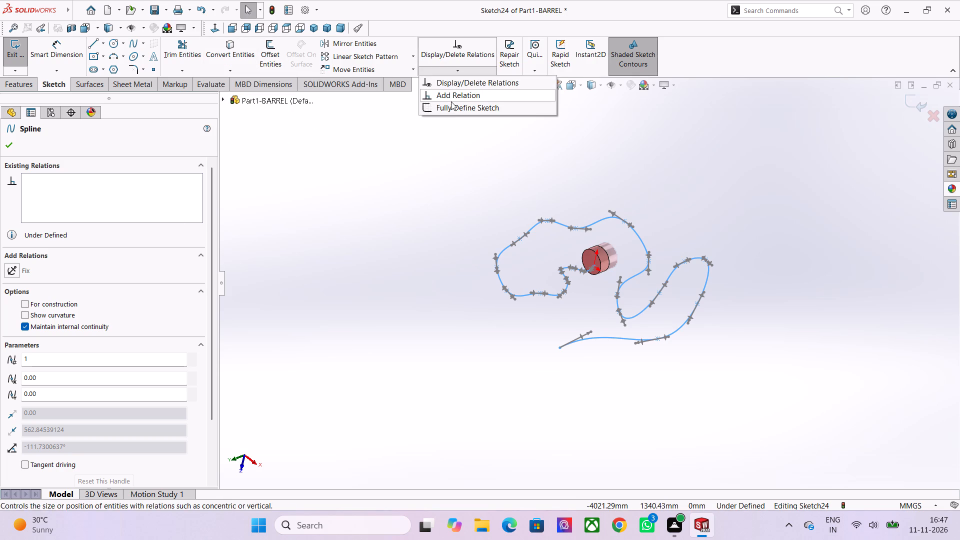
click(451, 106)
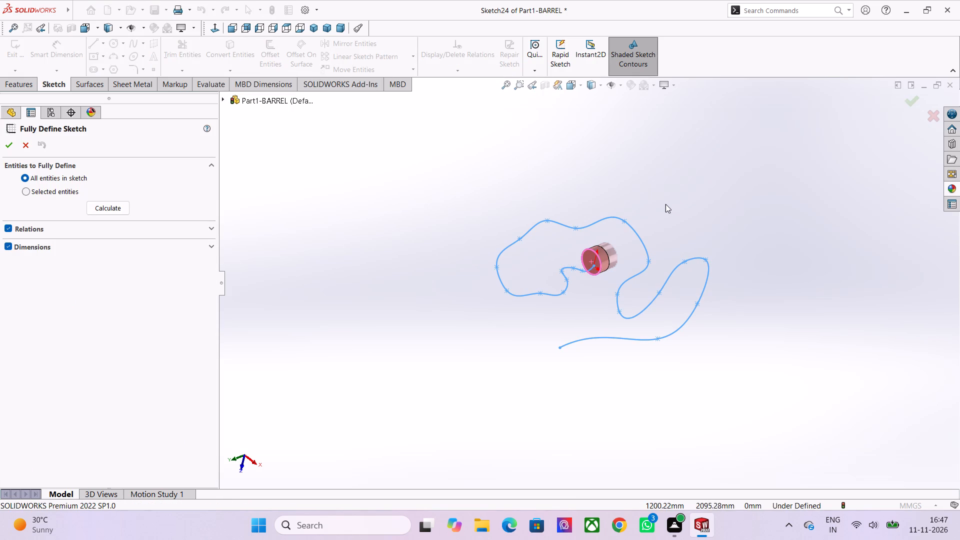
click(665, 204)
scroll(587, 284, up, 6)
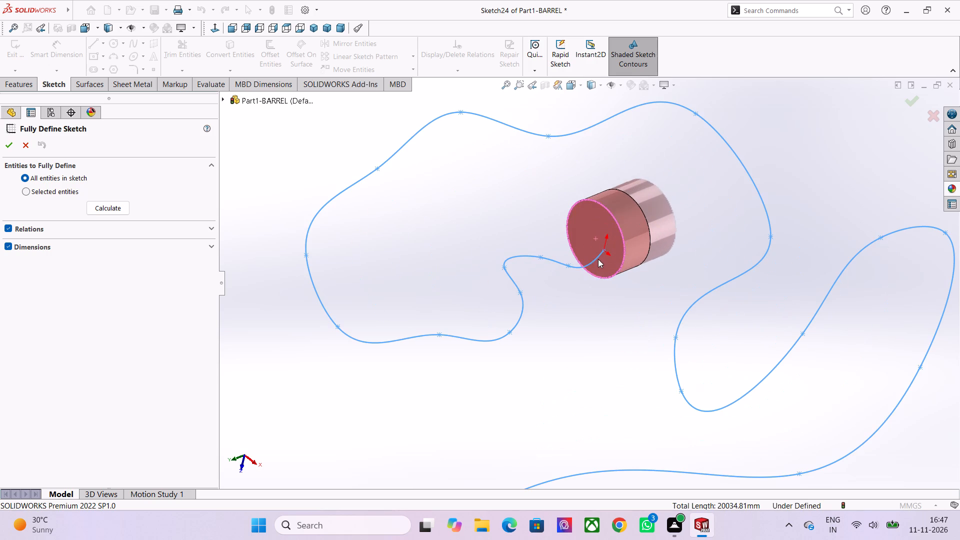
click(10, 142)
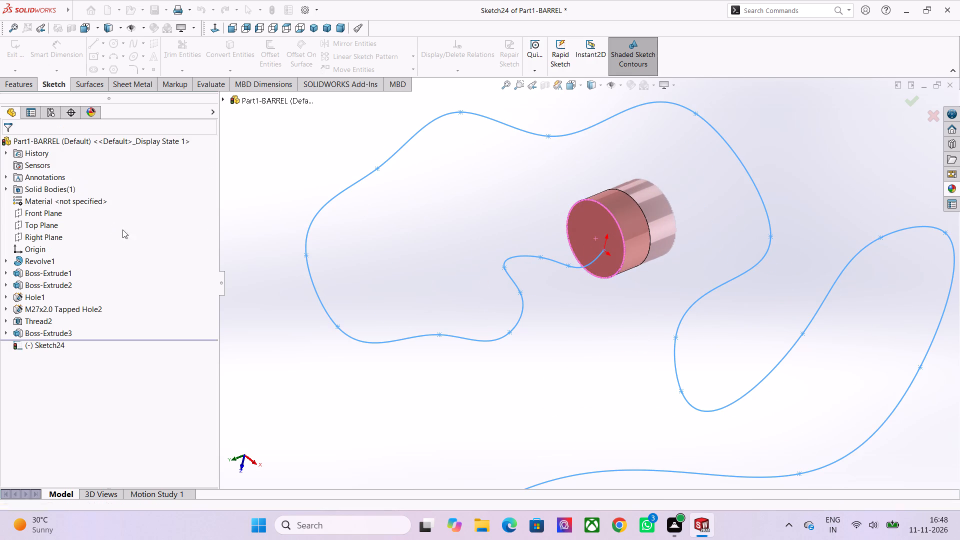
Examine the fully defined spline sketch and its dimensions around the disc at close and far range.
scroll(652, 298, down, 3)
scroll(650, 300, up, 4)
scroll(552, 242, up, 4)
scroll(550, 228, down, 5)
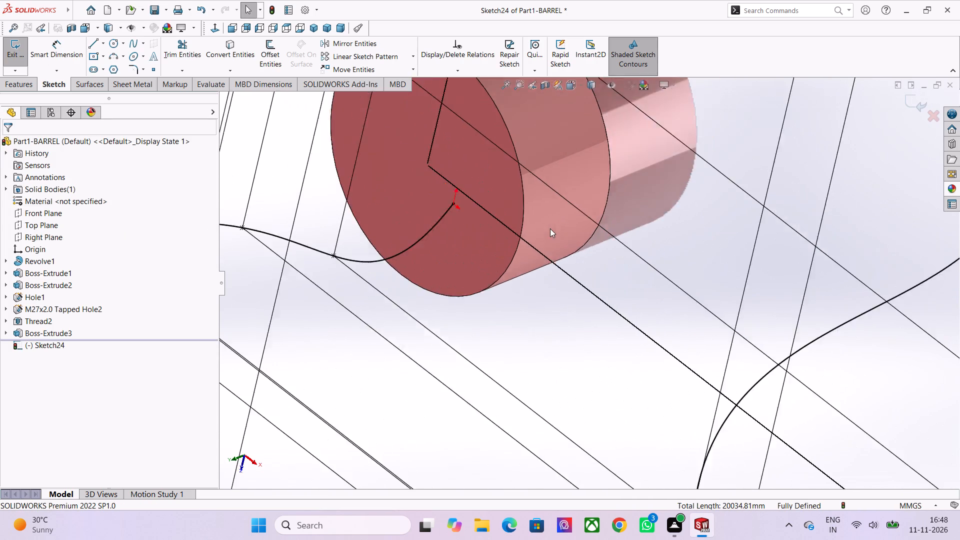
scroll(547, 267, down, 5)
scroll(547, 266, up, 5)
scroll(621, 279, up, 3)
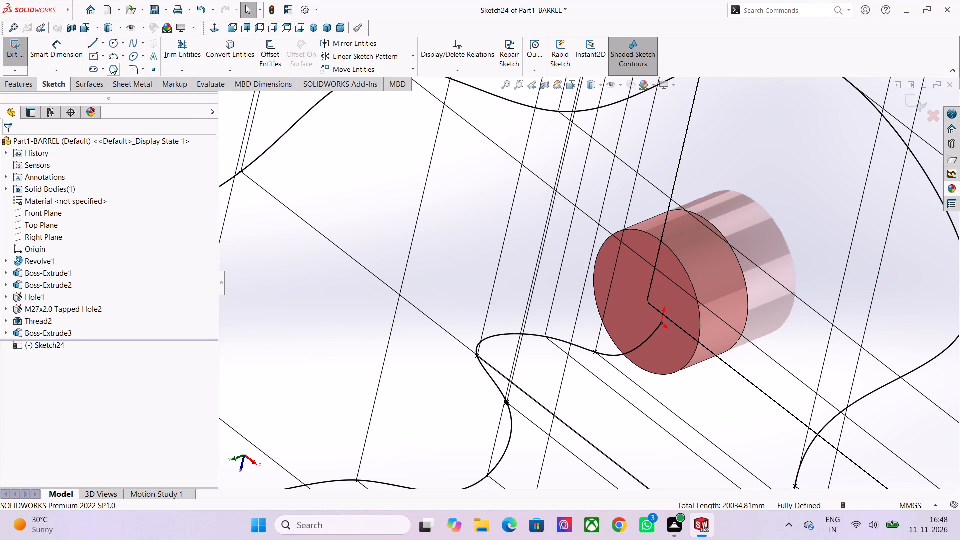
scroll(777, 525, down, 3)
scroll(718, 369, down, 7)
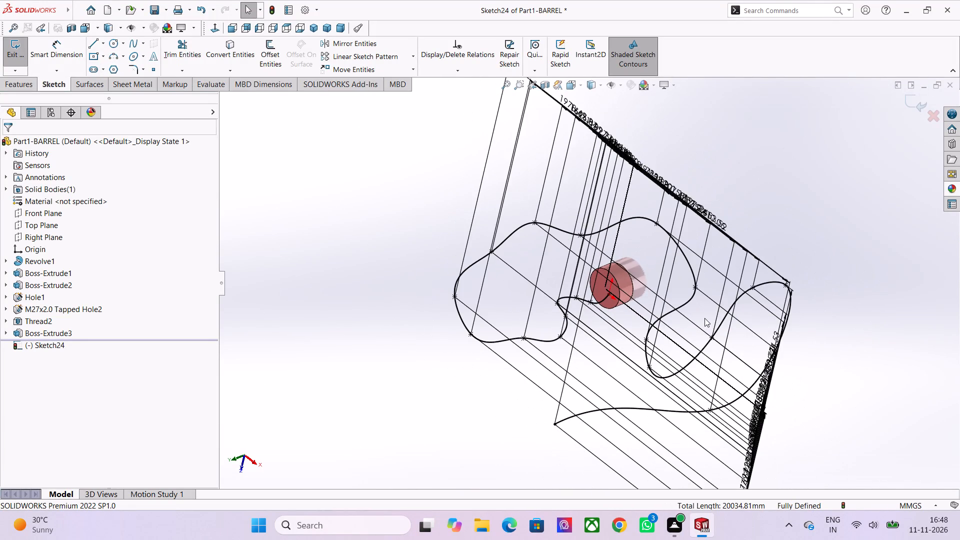
scroll(704, 318, down, 2)
scroll(696, 330, up, 1)
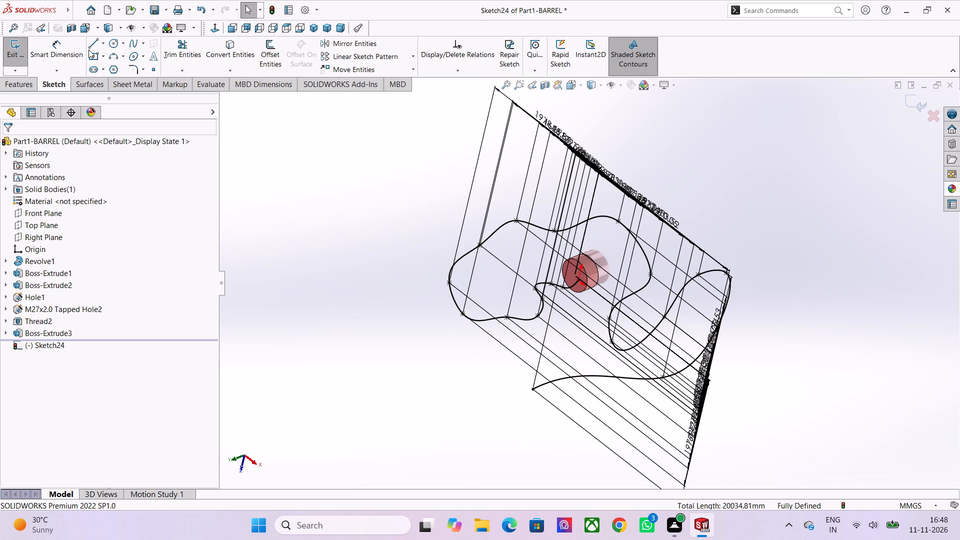
Sketch a circle of about 147 mm radius on the disc face, centred on the origin at the spline's start.
click(114, 44)
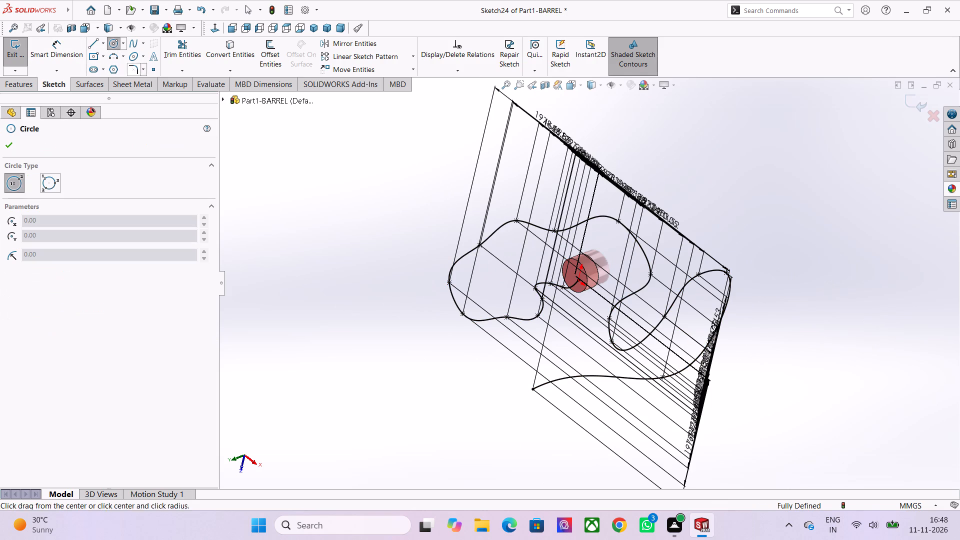
scroll(559, 259, up, 3)
scroll(629, 340, up, 3)
scroll(578, 267, up, 4)
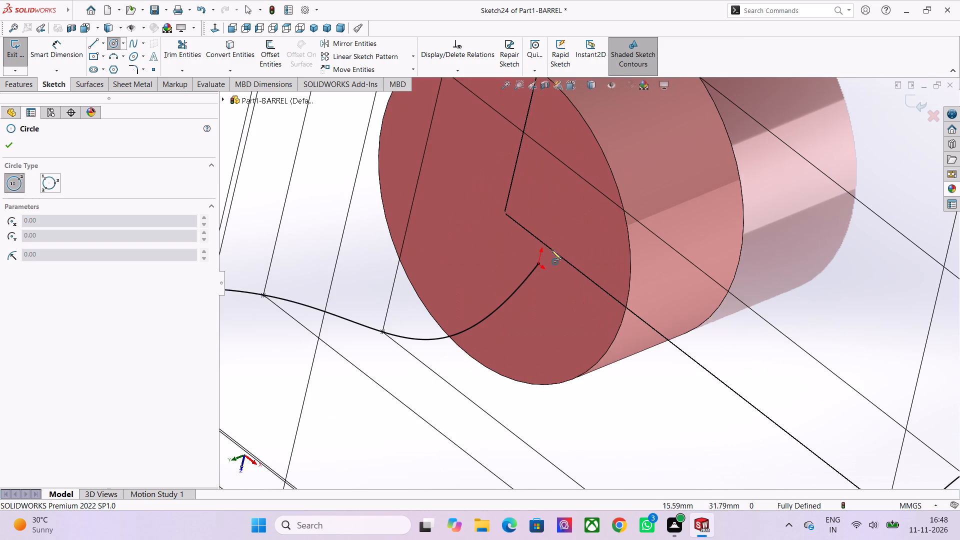
click(538, 264)
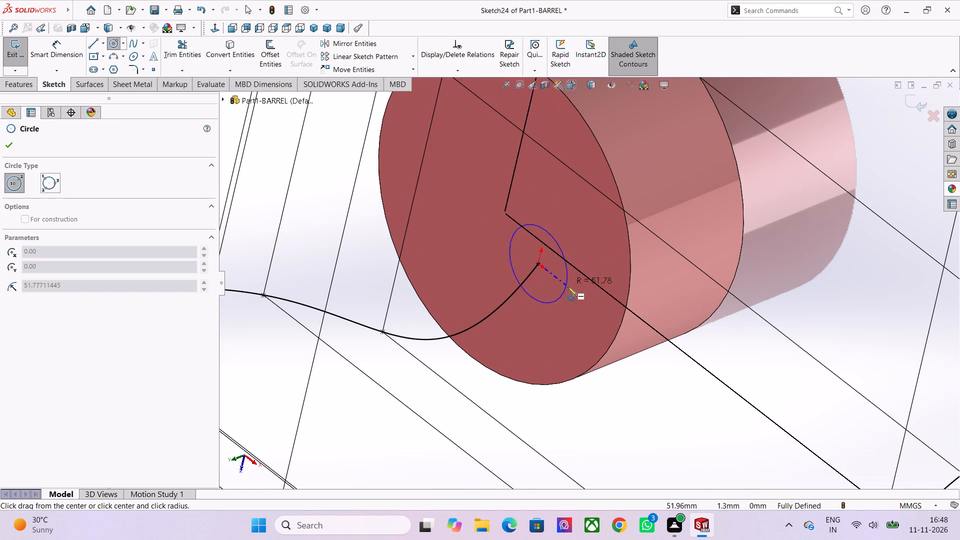
click(614, 337)
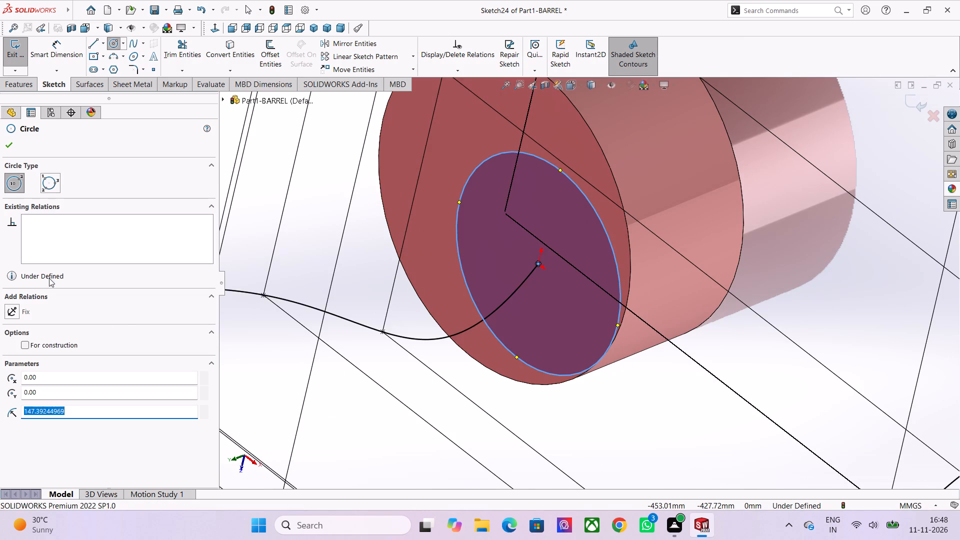
click(8, 138)
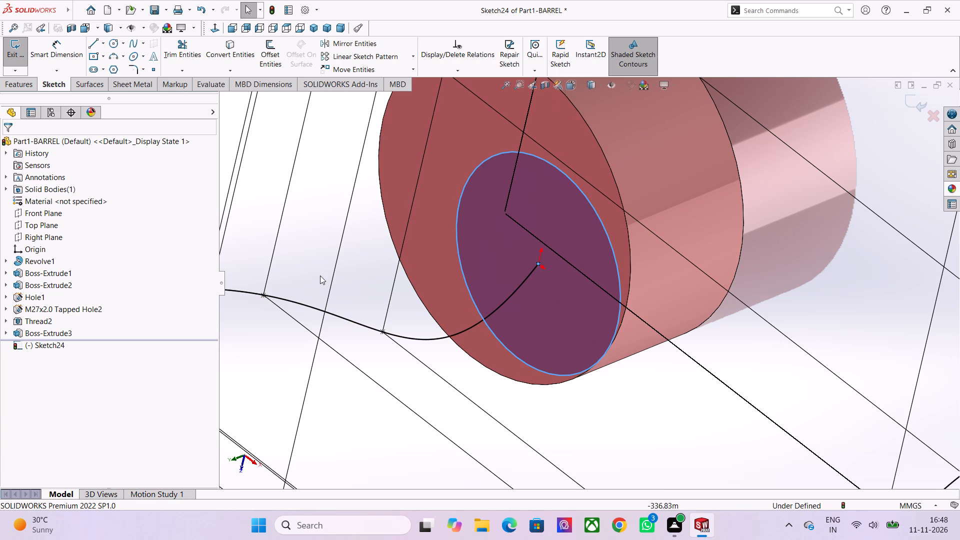
click(588, 410)
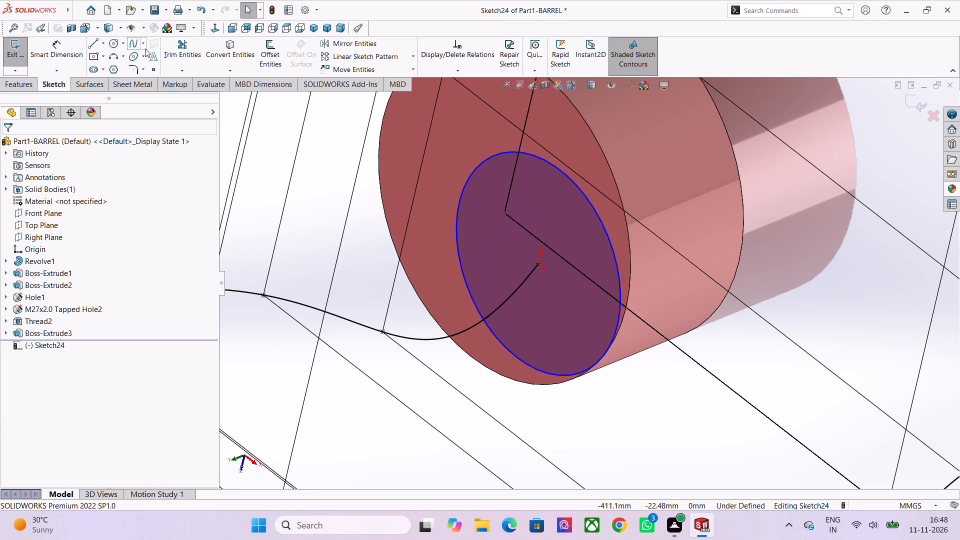
Dimension the new circle's diameter, keeping the size as drawn.
click(78, 50)
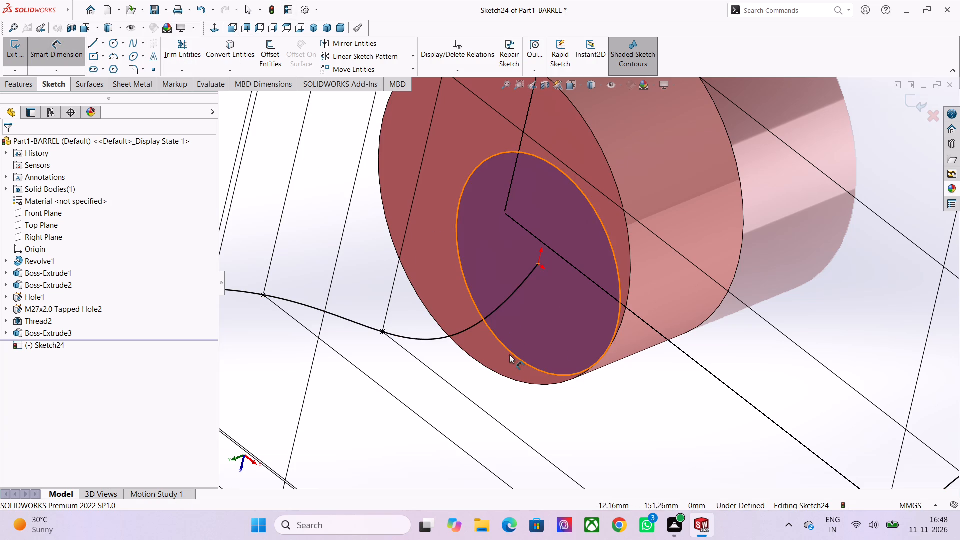
click(512, 354)
click(609, 447)
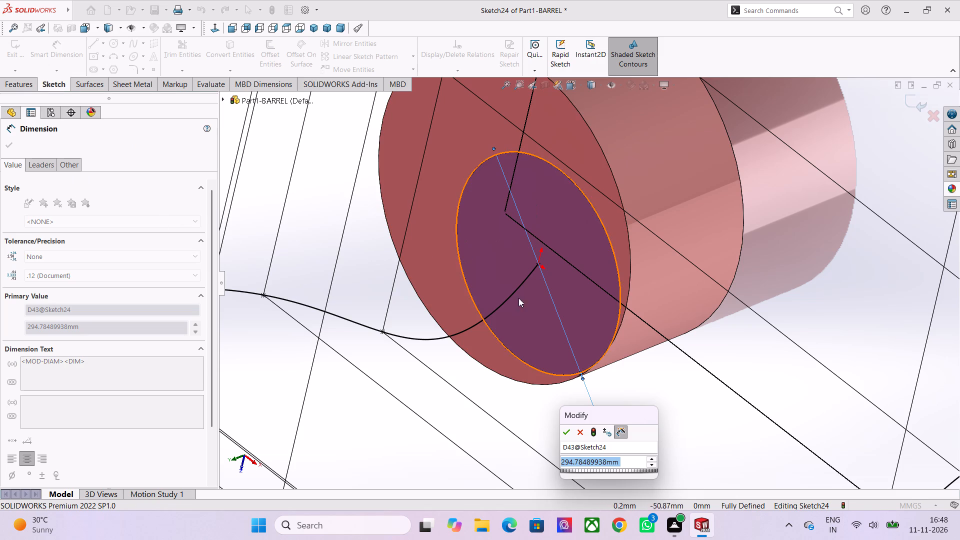
click(573, 432)
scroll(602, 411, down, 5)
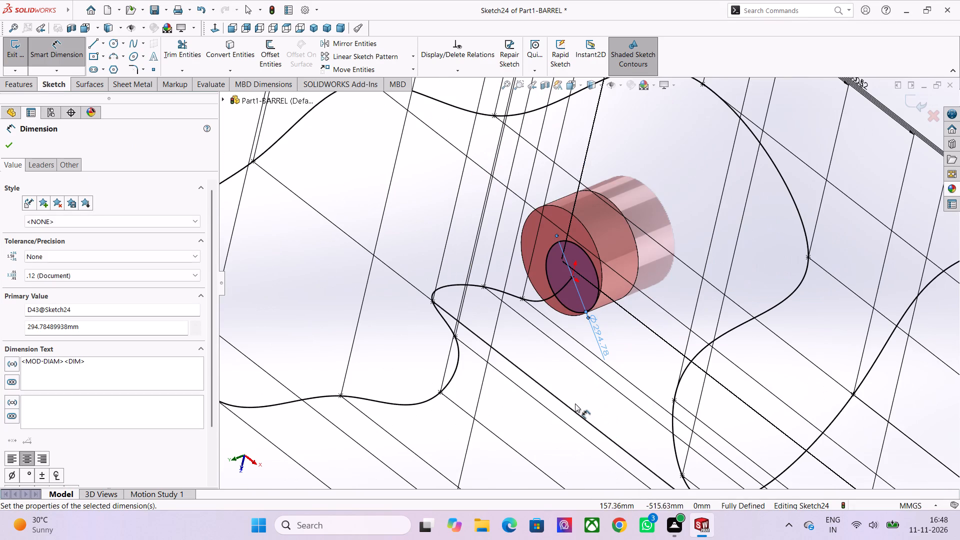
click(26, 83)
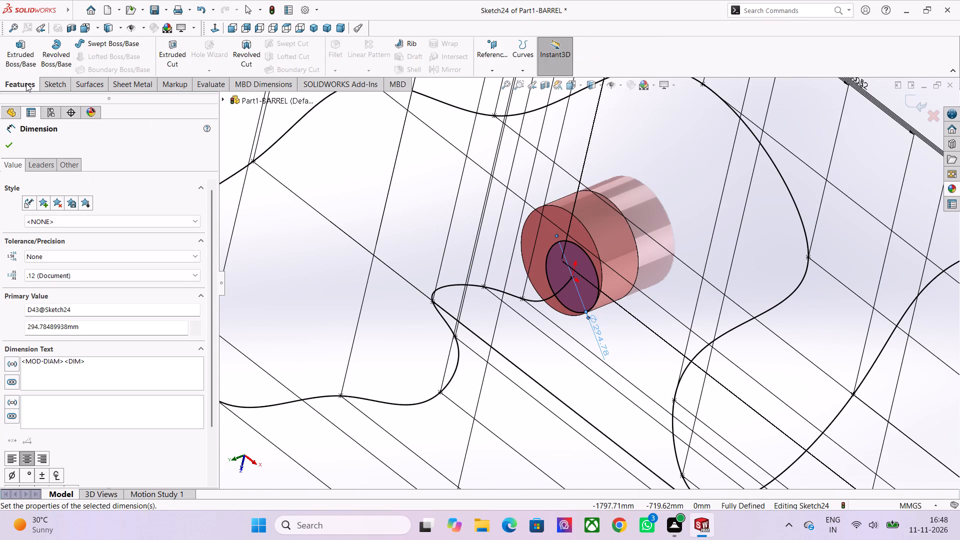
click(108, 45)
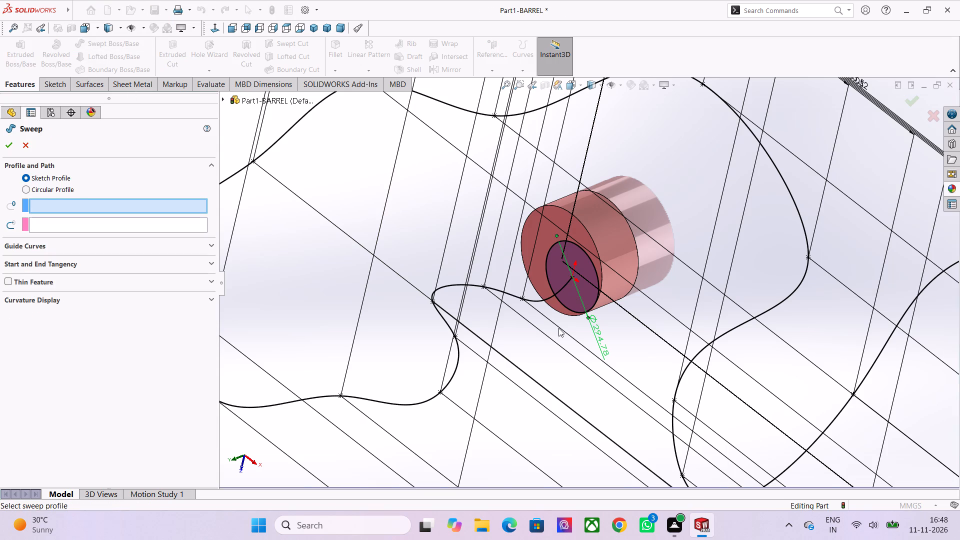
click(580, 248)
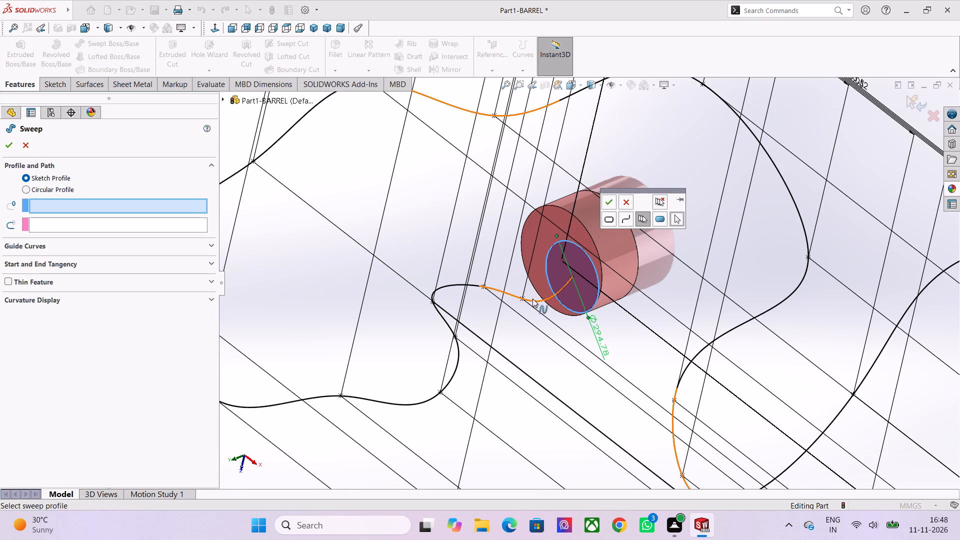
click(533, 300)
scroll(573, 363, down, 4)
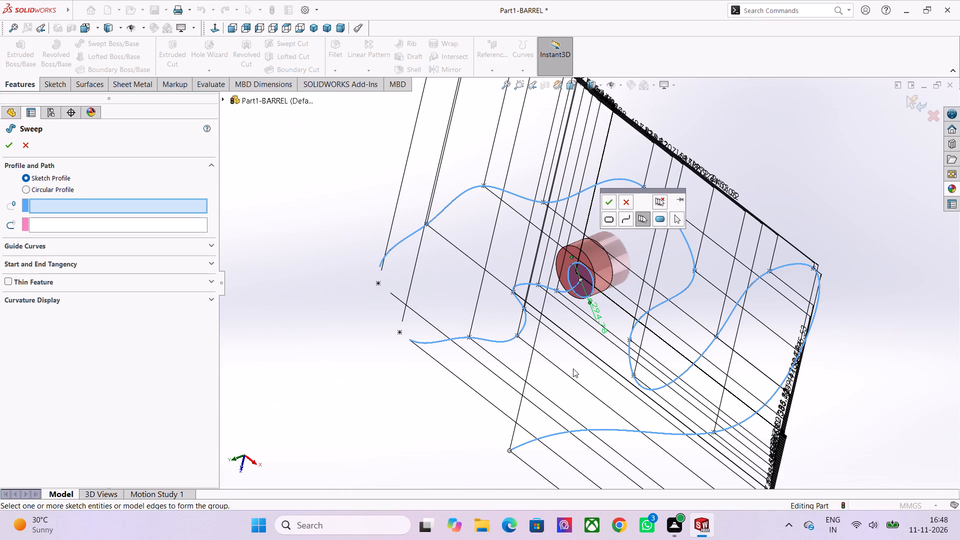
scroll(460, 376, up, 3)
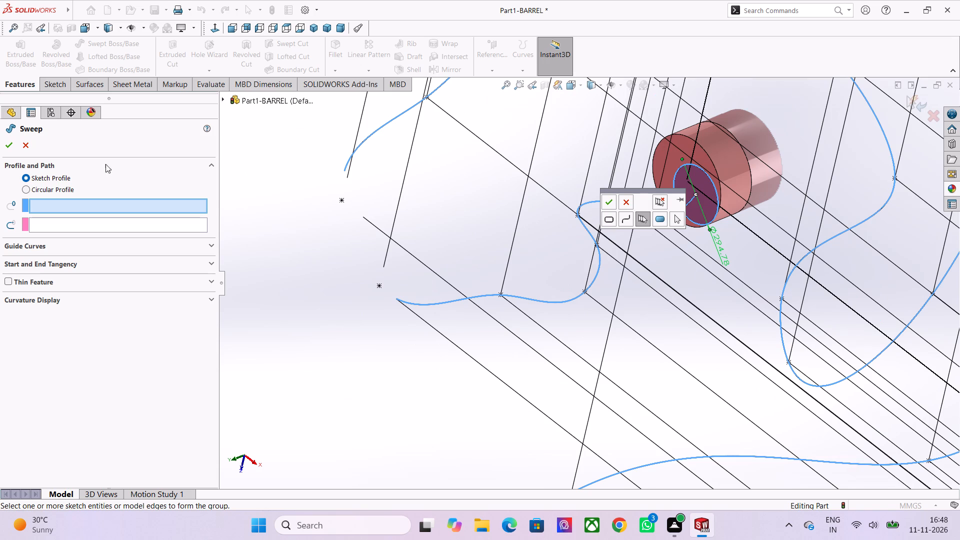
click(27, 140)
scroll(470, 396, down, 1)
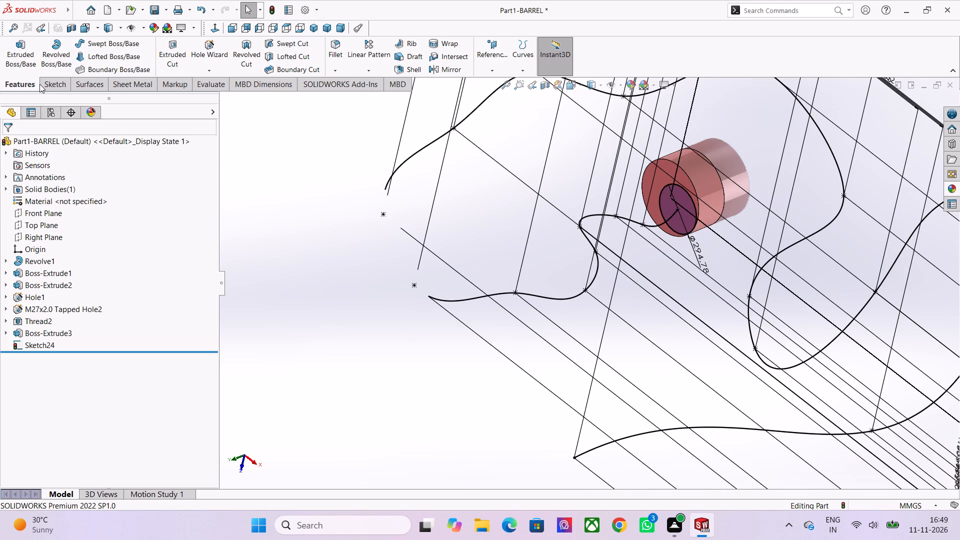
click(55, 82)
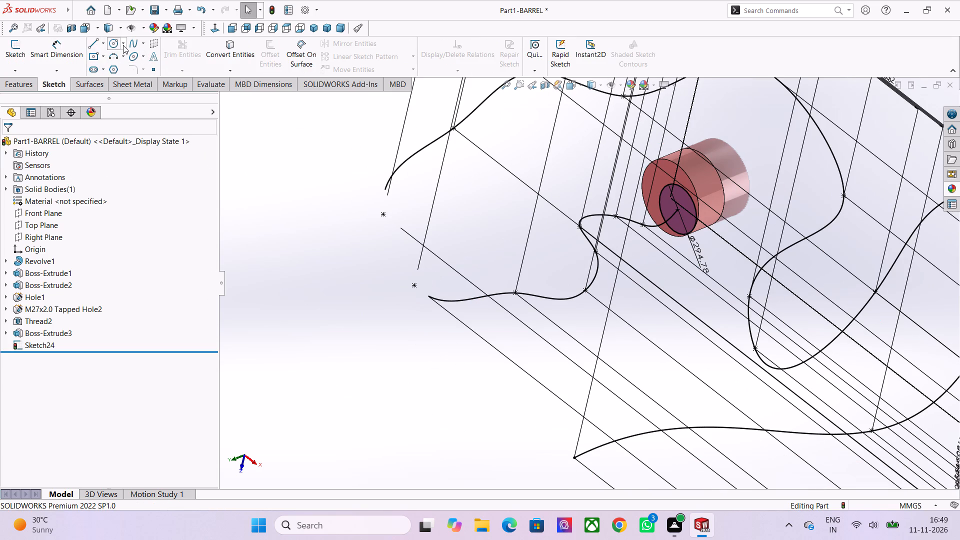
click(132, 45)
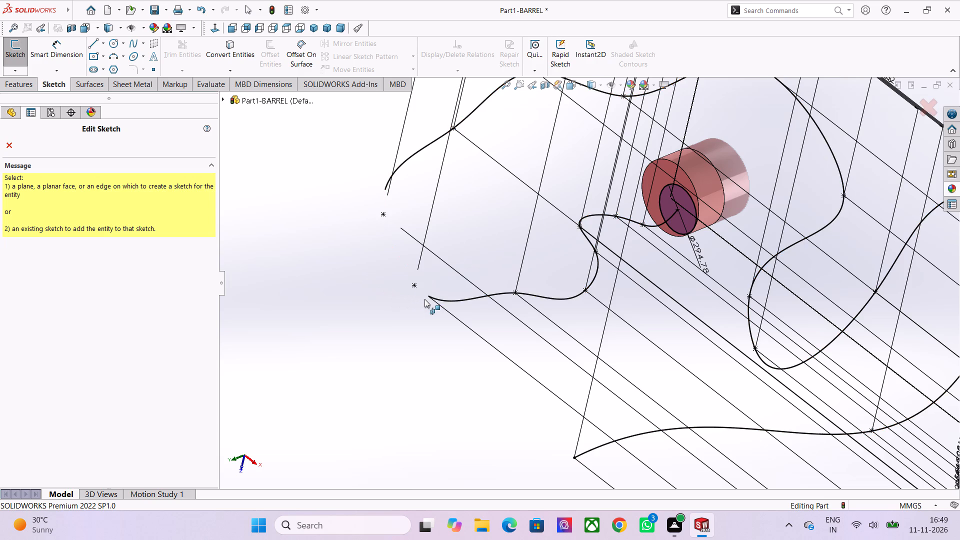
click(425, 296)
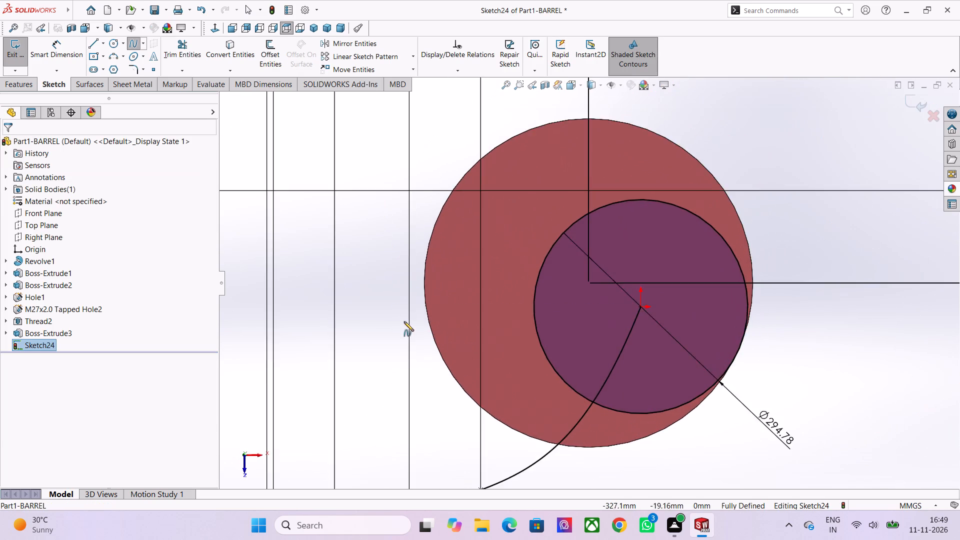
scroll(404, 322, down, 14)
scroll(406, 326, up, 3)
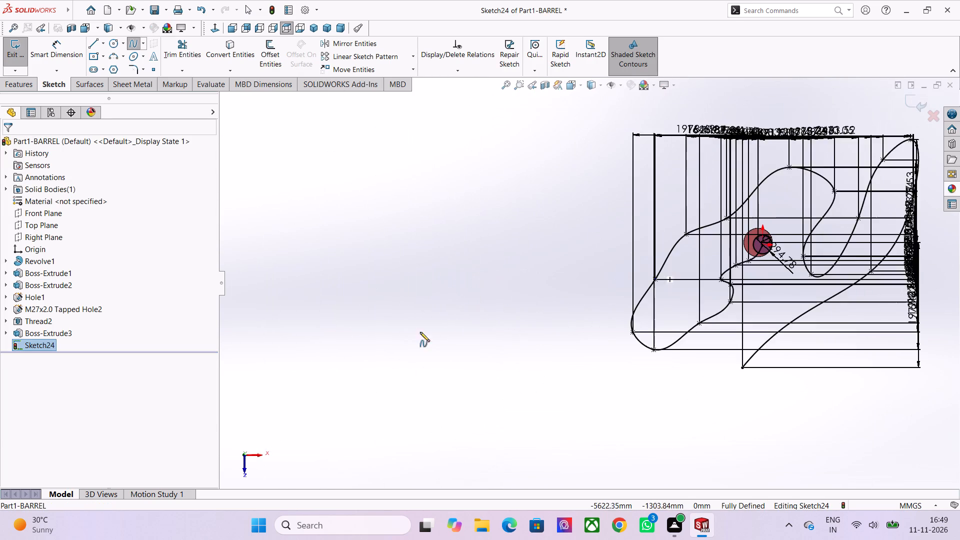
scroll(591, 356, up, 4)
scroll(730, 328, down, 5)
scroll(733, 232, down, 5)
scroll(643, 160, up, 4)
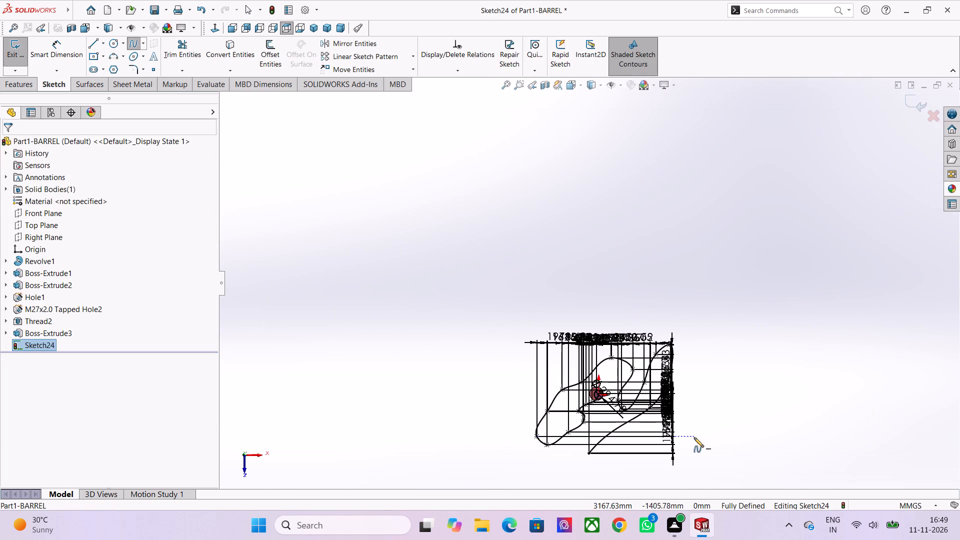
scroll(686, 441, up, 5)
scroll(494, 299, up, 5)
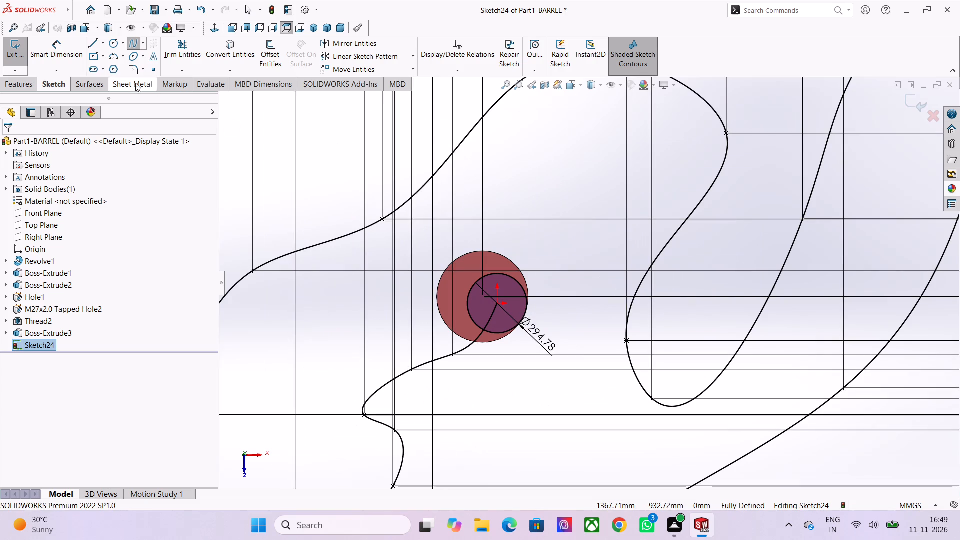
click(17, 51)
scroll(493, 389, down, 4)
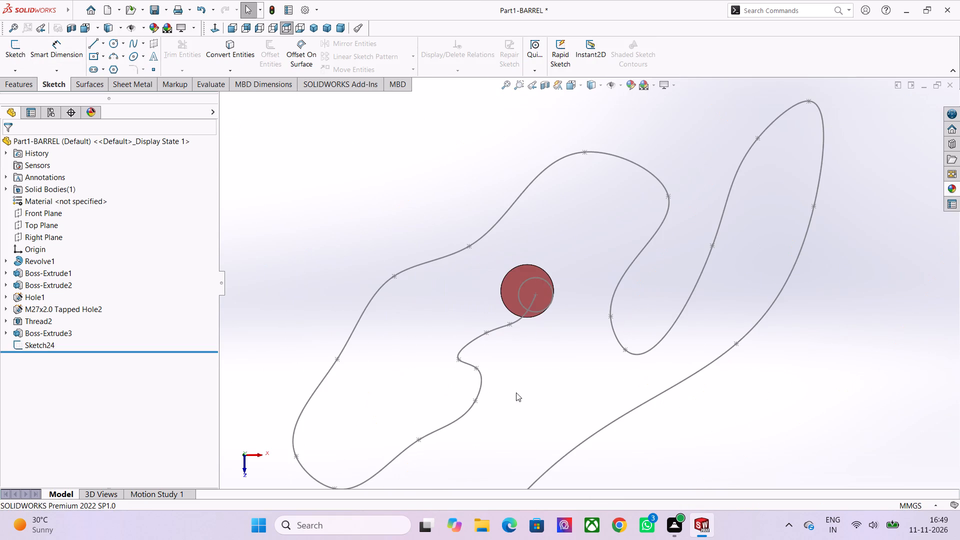
Start a Swept Boss/Base with a sketch profile and try to select the circle and spline together for it.
click(10, 85)
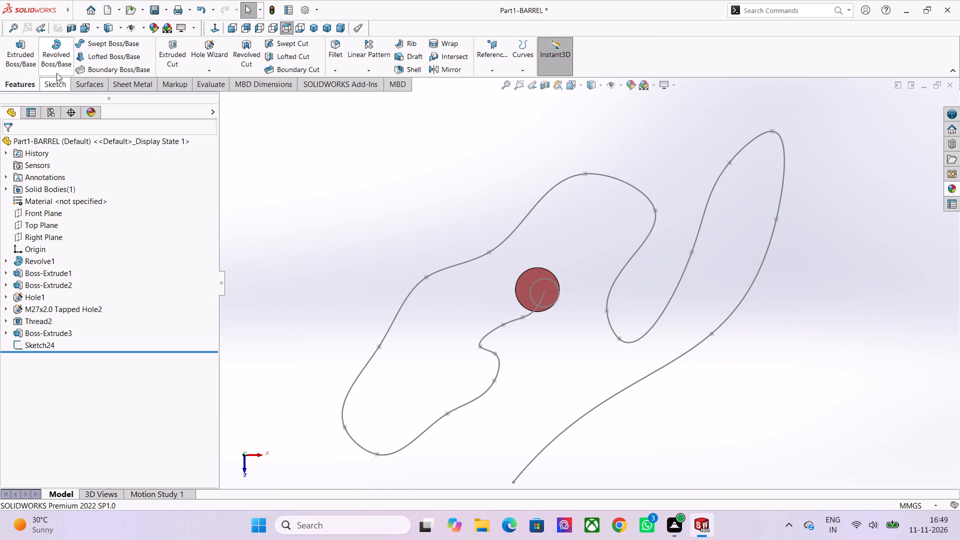
click(103, 40)
scroll(539, 275, up, 3)
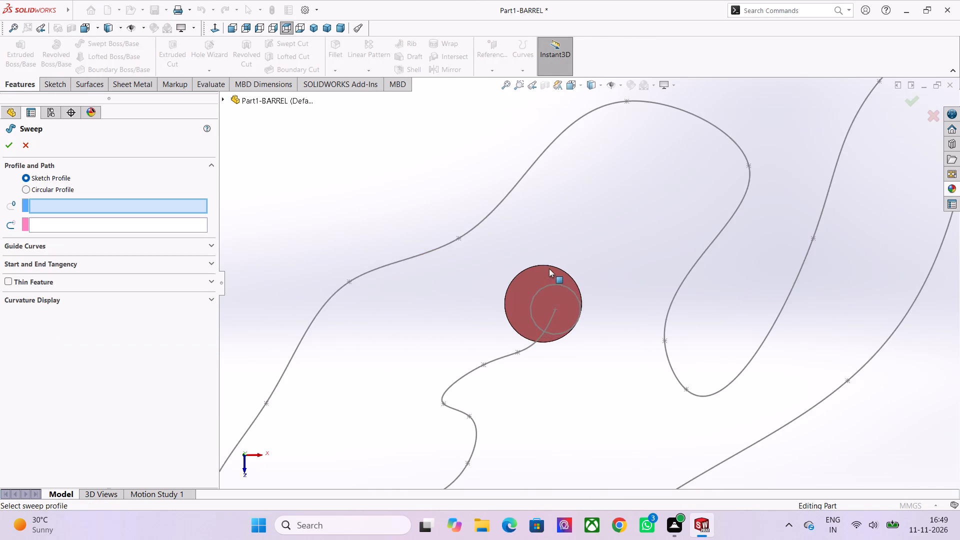
scroll(558, 302, up, 3)
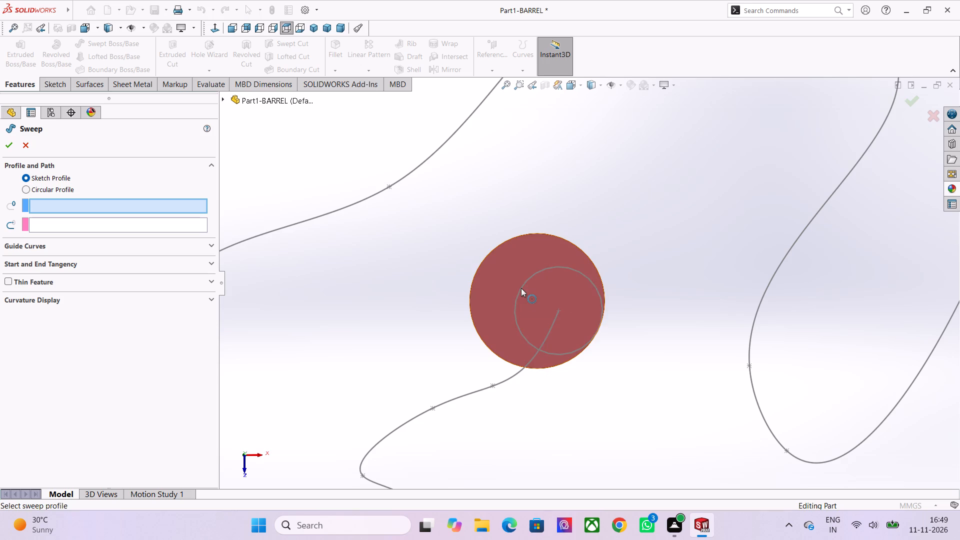
click(521, 288)
scroll(512, 387, down, 3)
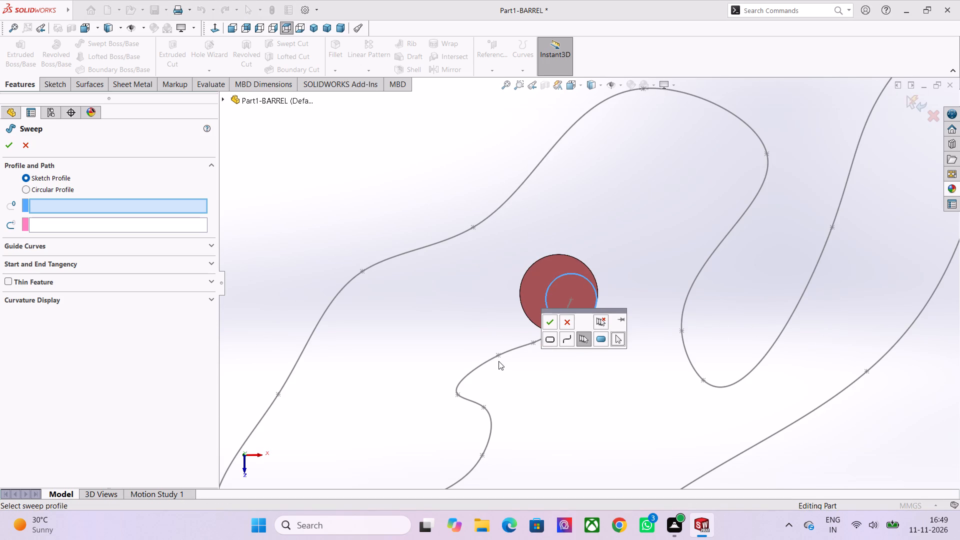
click(491, 361)
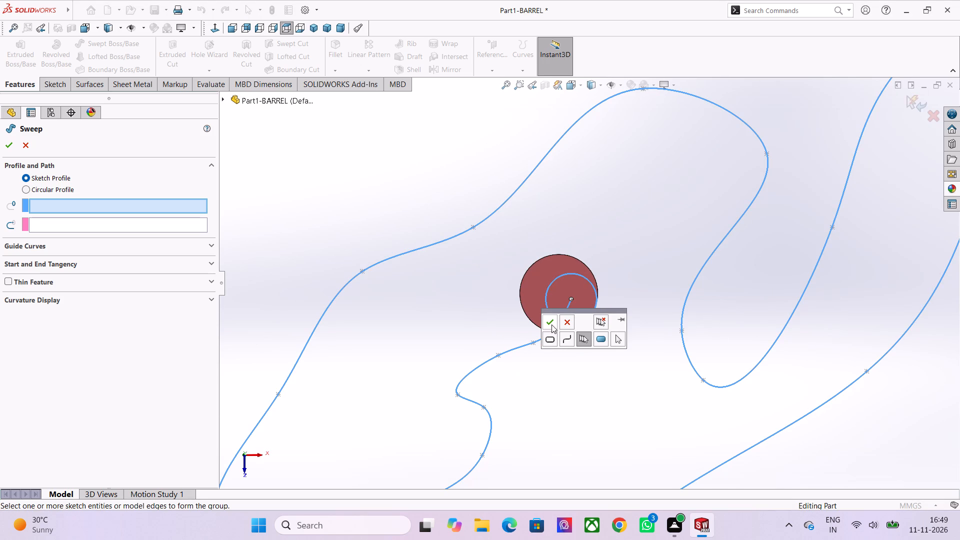
click(551, 323)
click(541, 264)
click(587, 336)
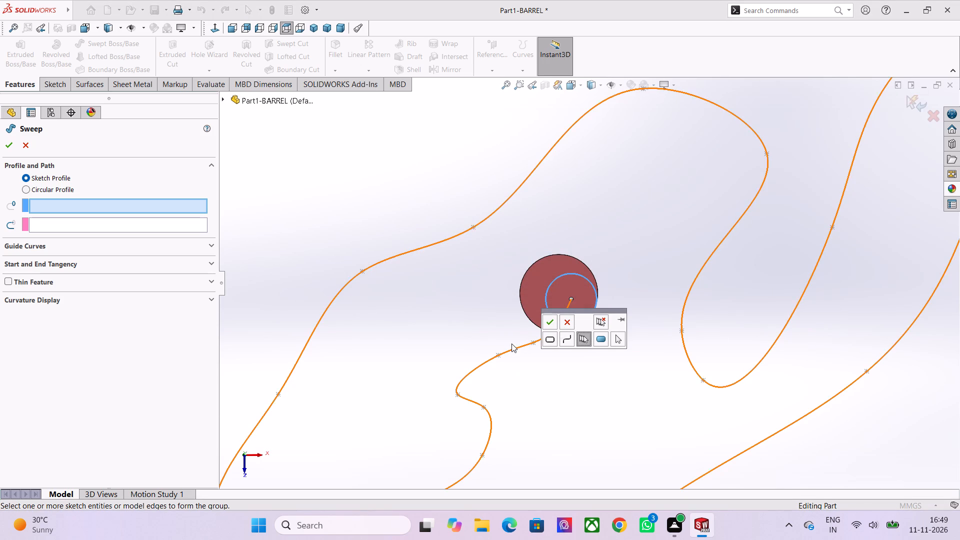
click(556, 316)
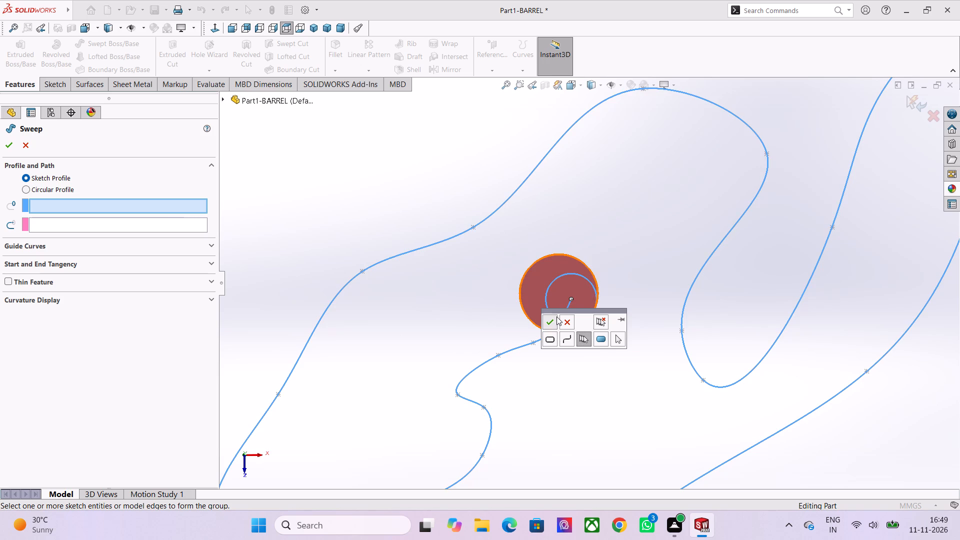
click(553, 257)
click(151, 206)
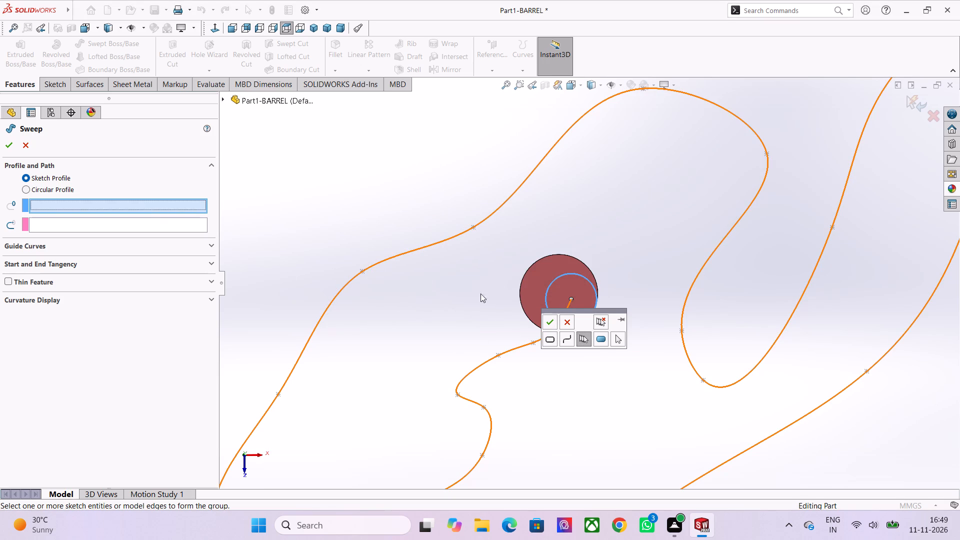
click(549, 283)
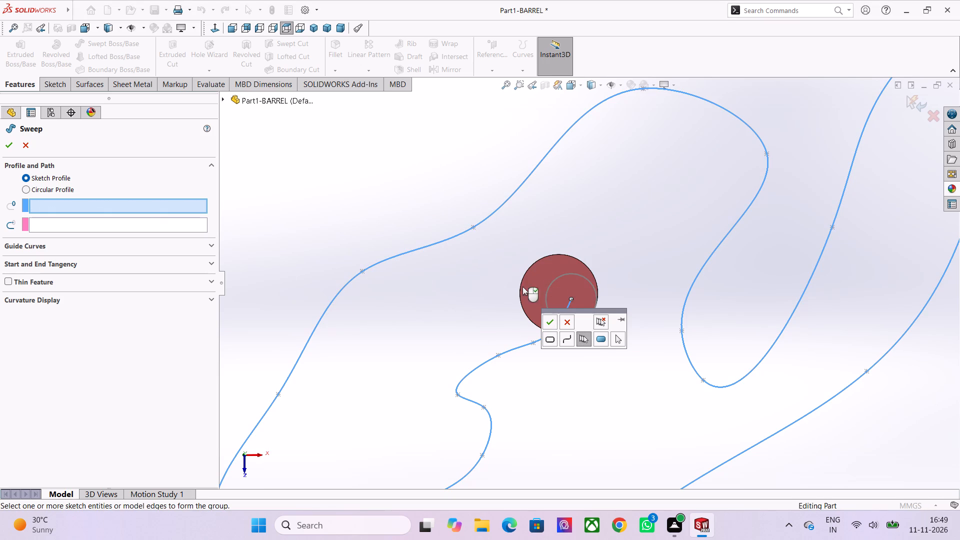
click(133, 228)
click(133, 229)
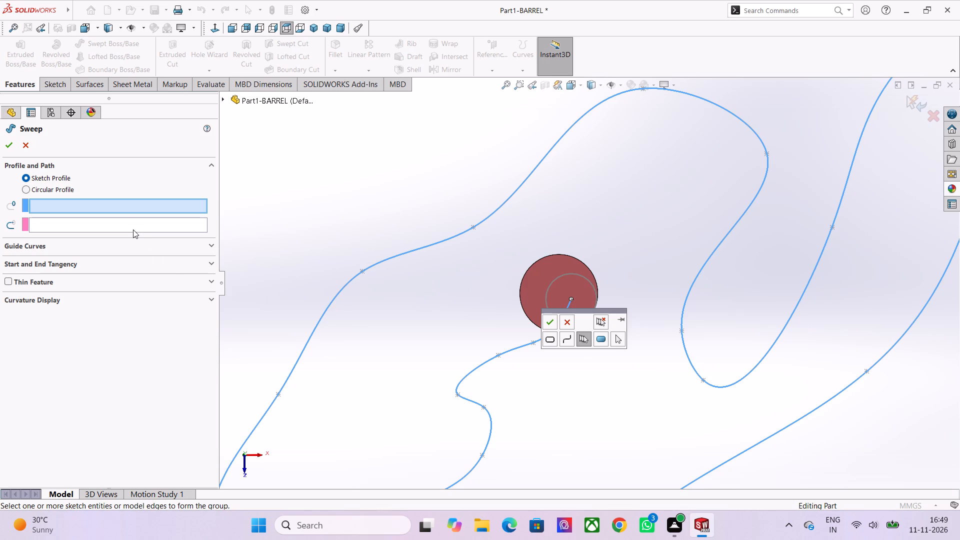
click(135, 226)
click(477, 365)
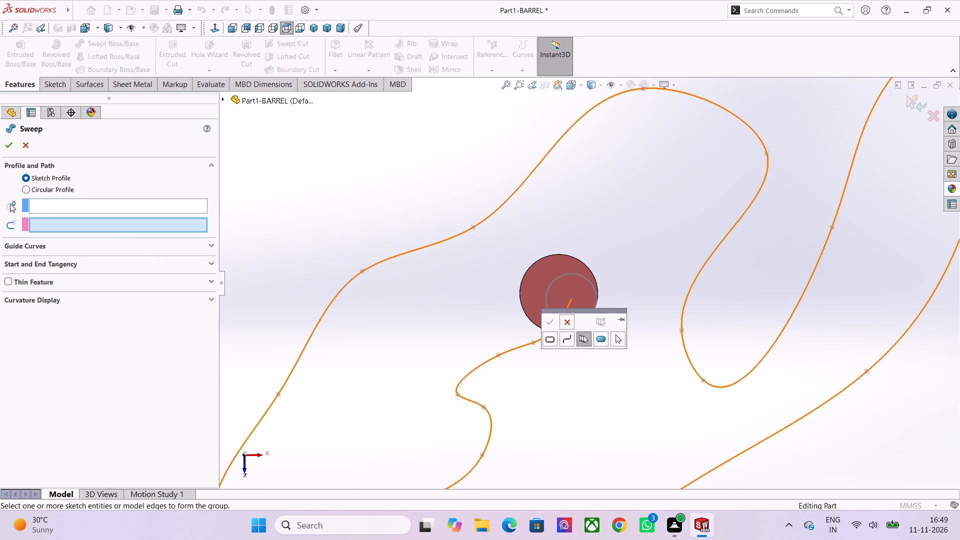
Set the circle on the disc face as the sweep profile, as a closed group.
click(52, 205)
scroll(862, 359, up, 2)
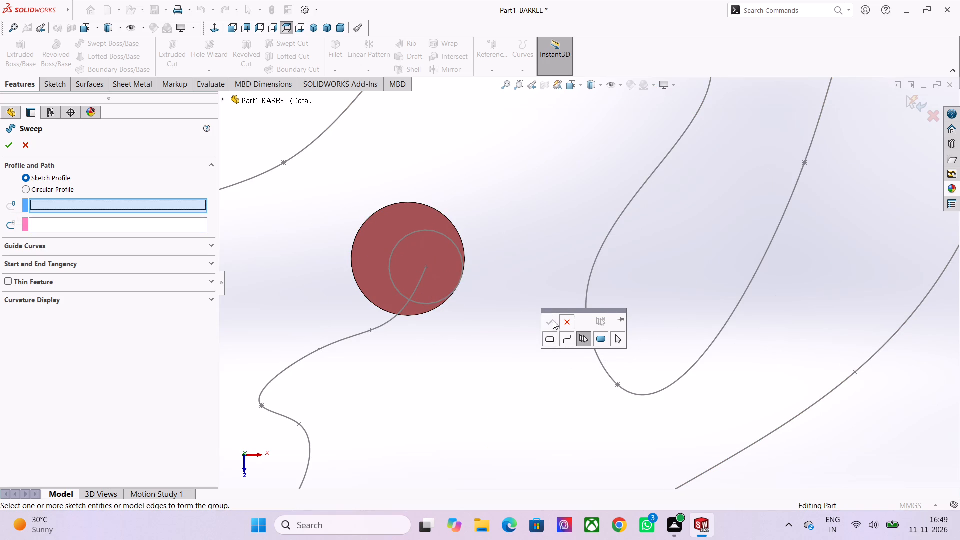
scroll(553, 321, down, 3)
click(567, 341)
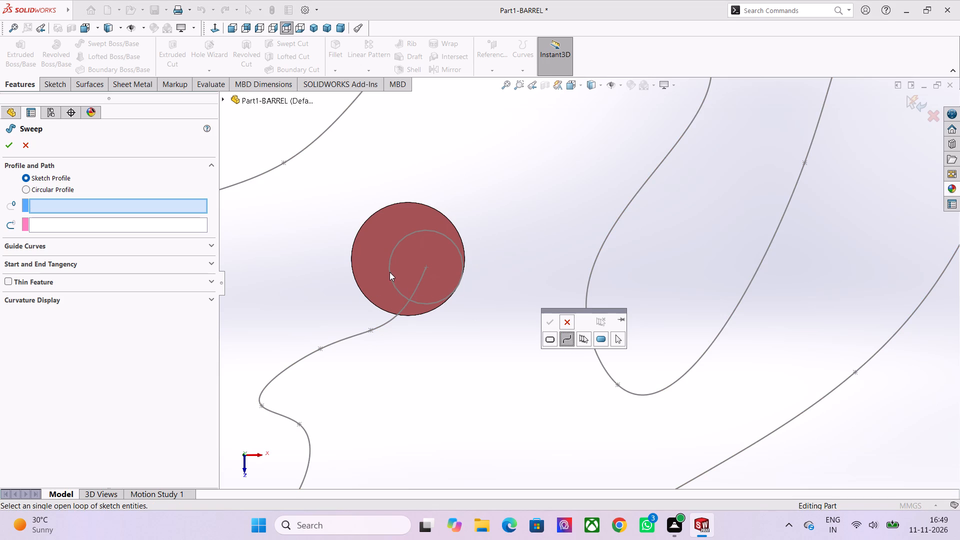
click(403, 237)
click(581, 335)
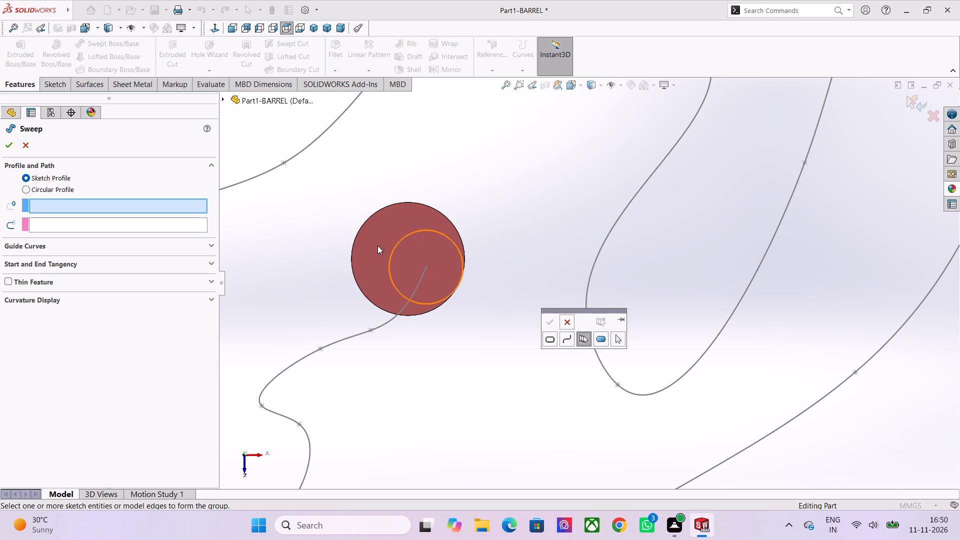
click(394, 244)
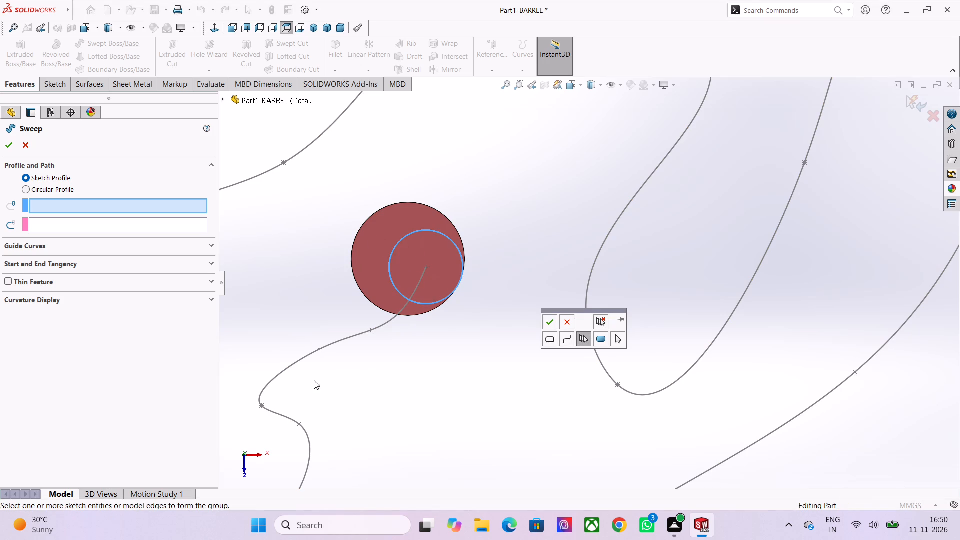
click(165, 205)
click(226, 96)
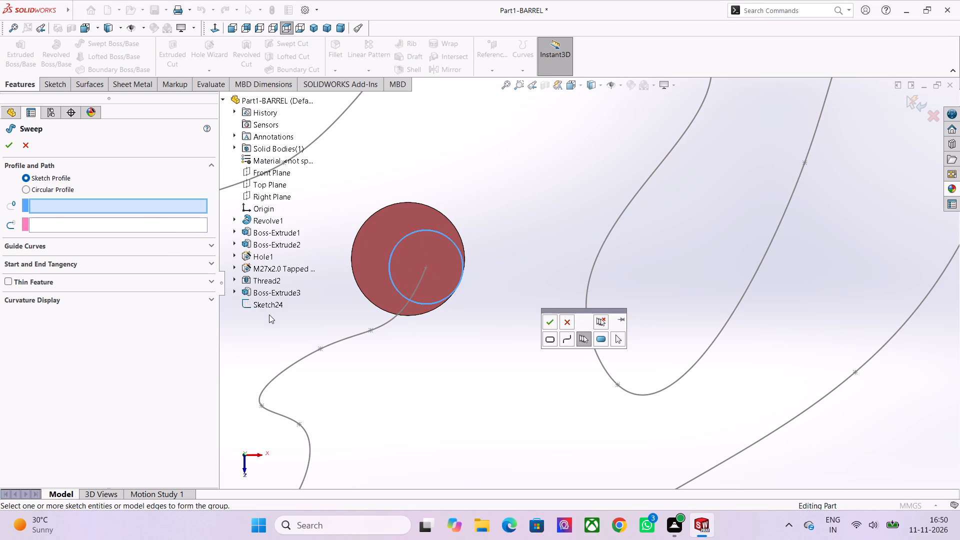
click(271, 304)
click(549, 280)
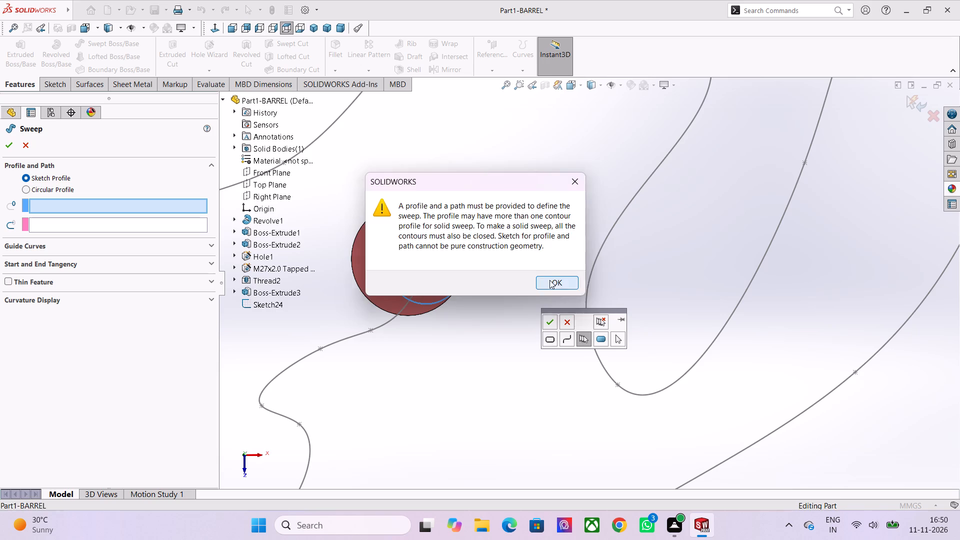
click(547, 319)
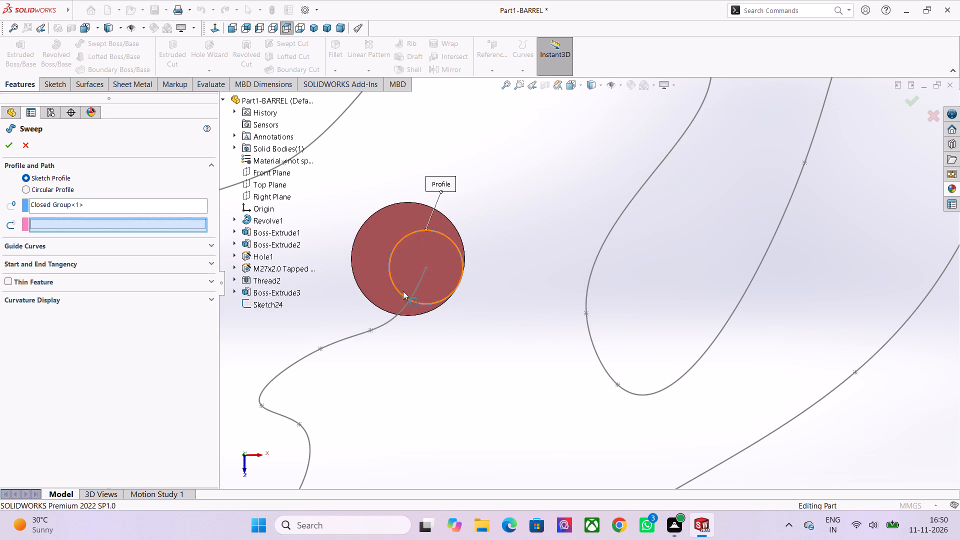
Set the winding spline as the sweep path, as an open group, and make the sweep bidirectional.
click(47, 218)
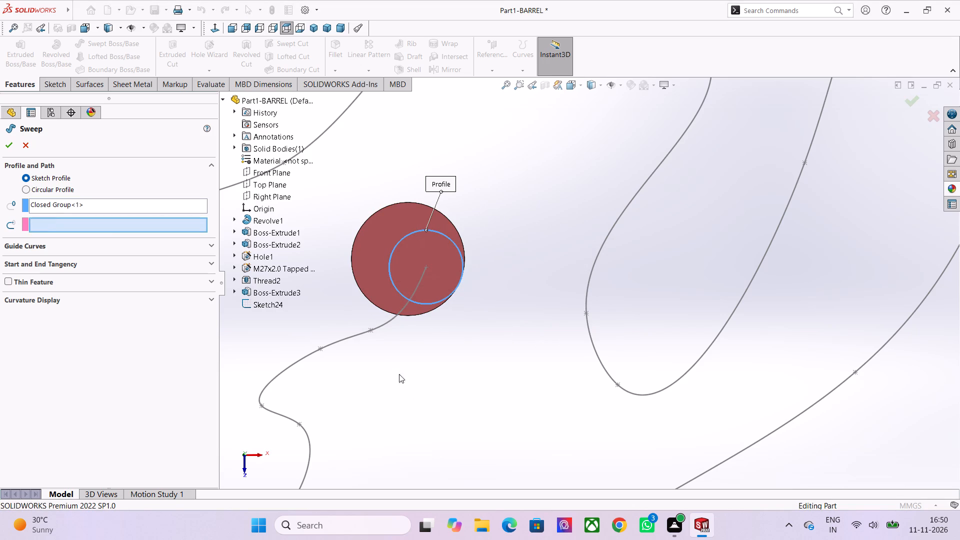
click(351, 337)
scroll(445, 384, down, 2)
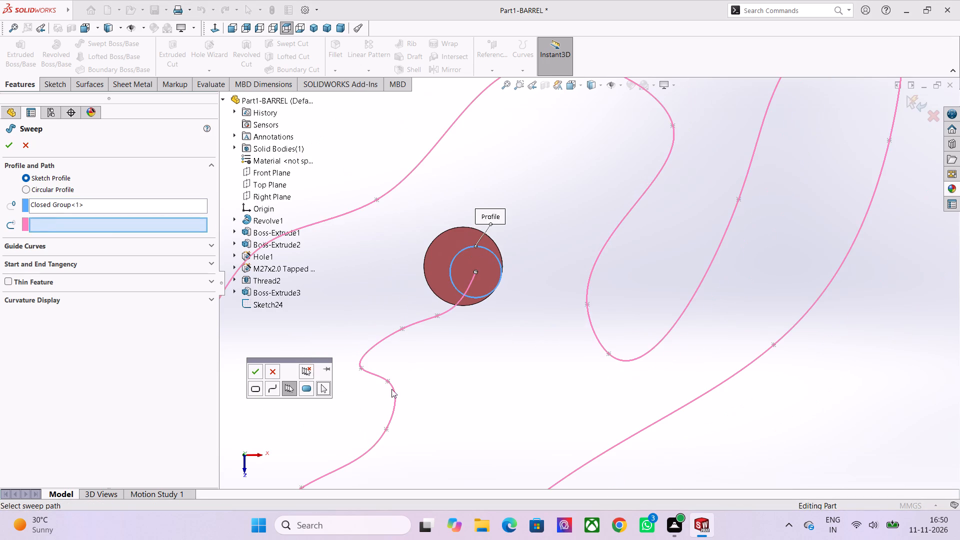
click(253, 371)
scroll(376, 399, down, 3)
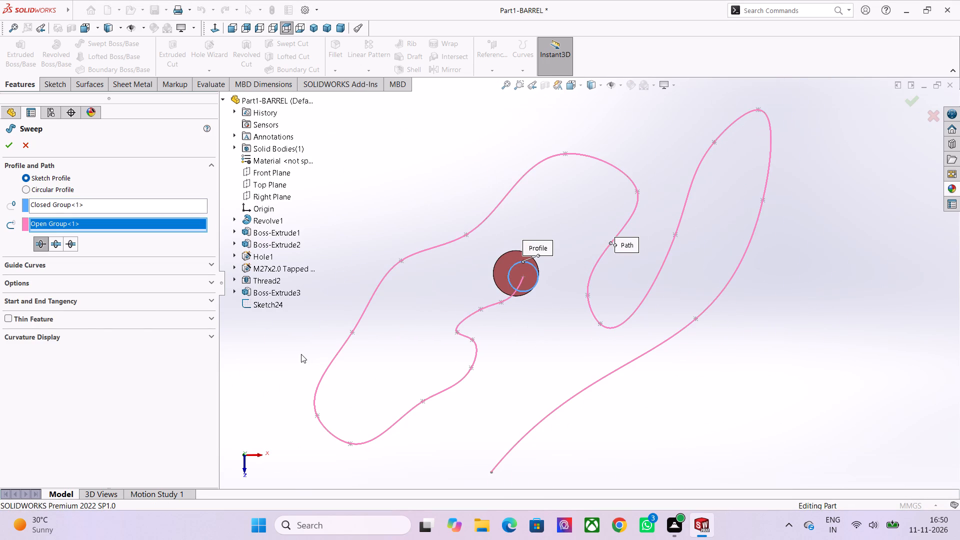
scroll(289, 344, down, 1)
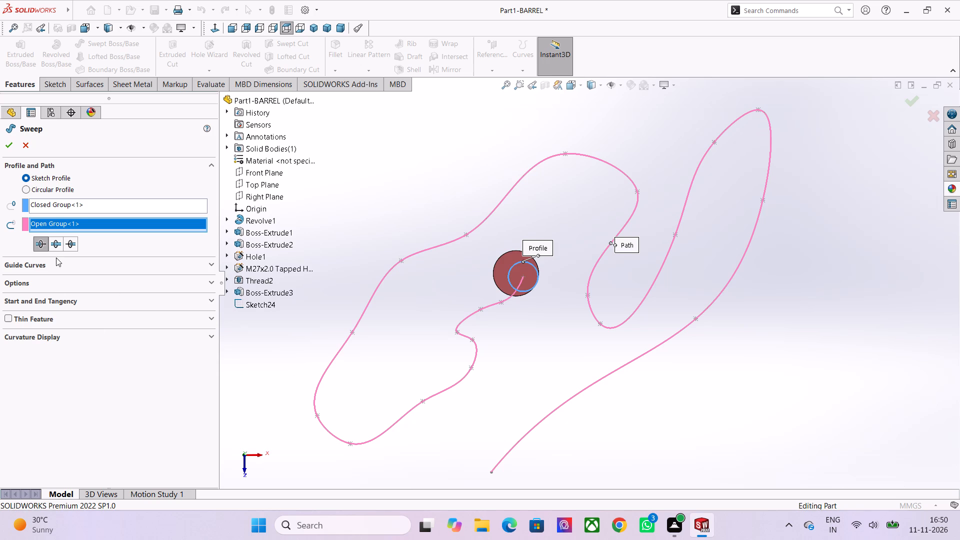
click(53, 244)
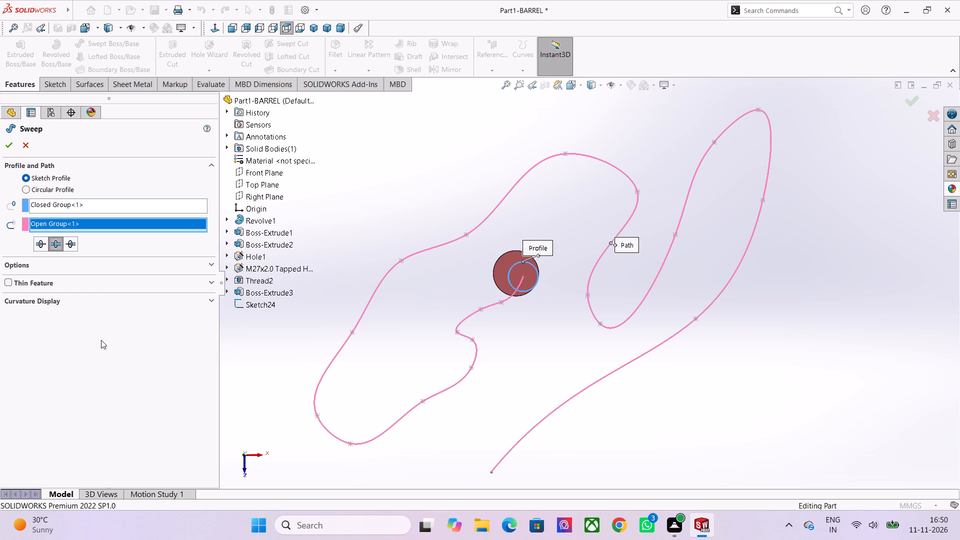
Turn on the sweep's mesh preview, zebra stripes and curvature combs, and enable a one-direction thin feature of 1.00 mm.
click(75, 300)
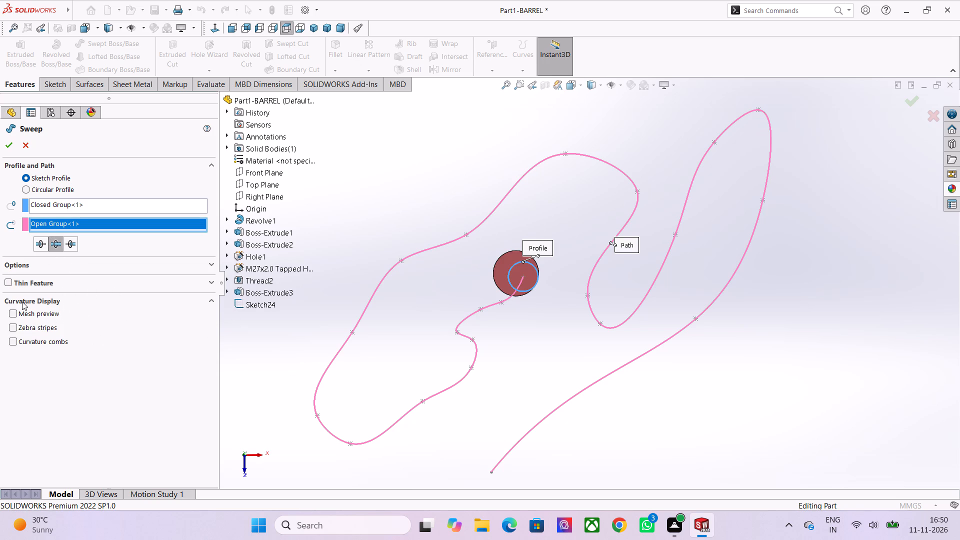
click(19, 331)
click(12, 343)
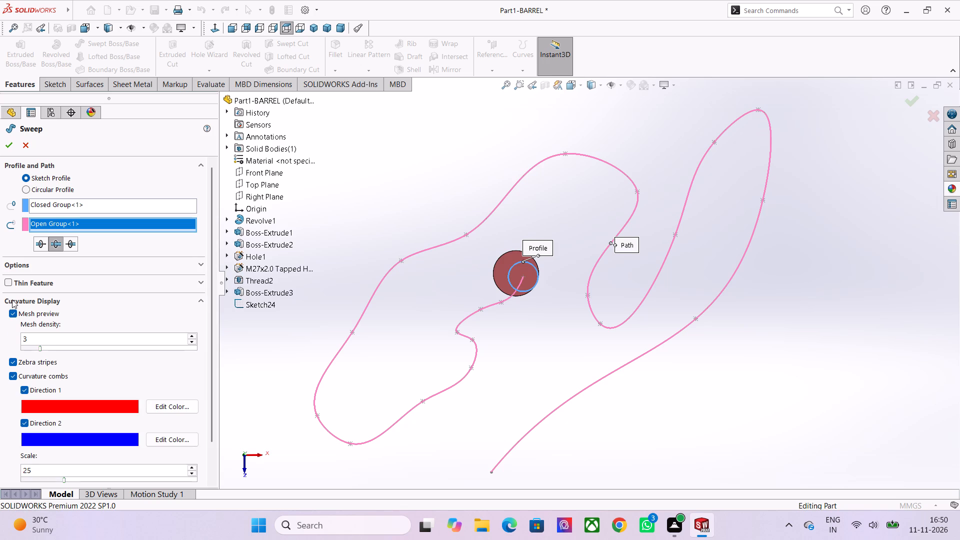
click(9, 284)
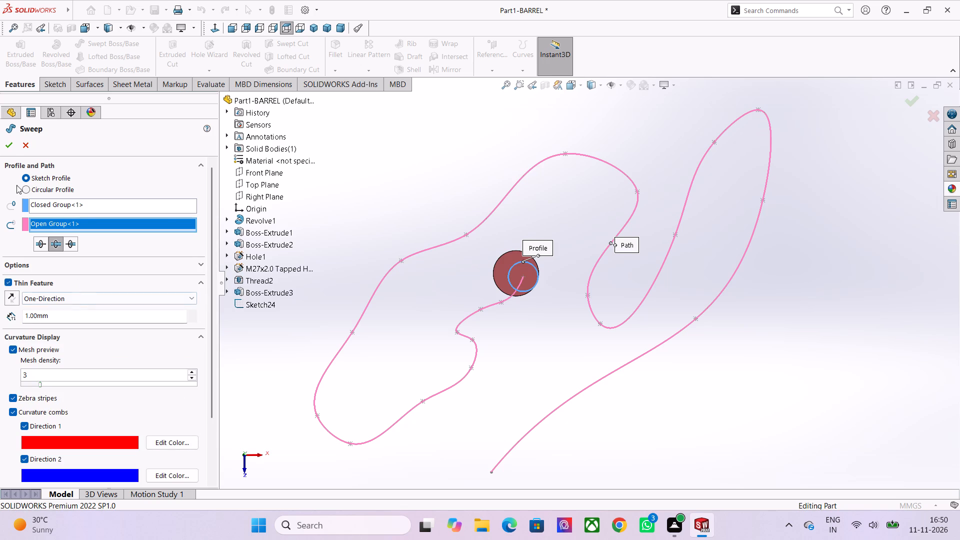
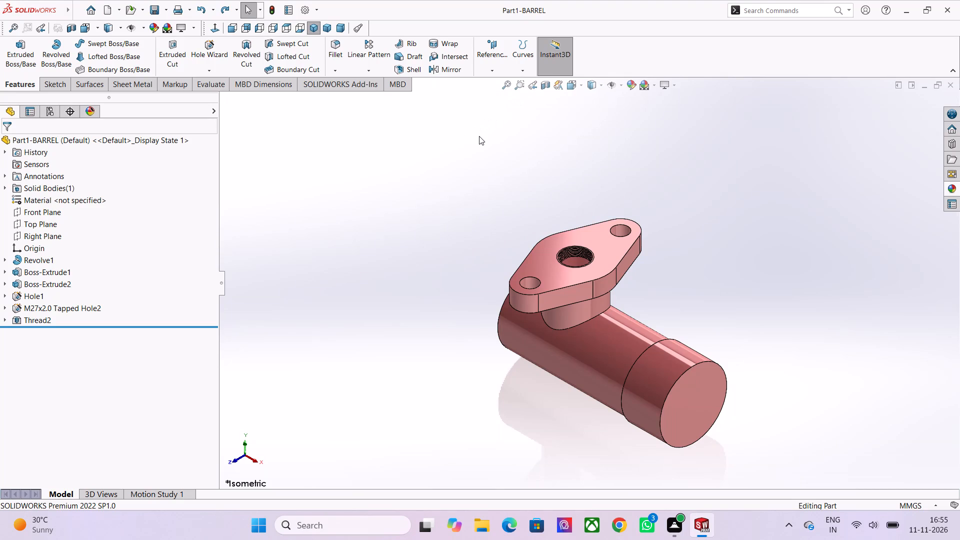
Examine the internal thread of the central hole in the barrel's diamond-shaped flange up close.
scroll(812, 115, down, 1)
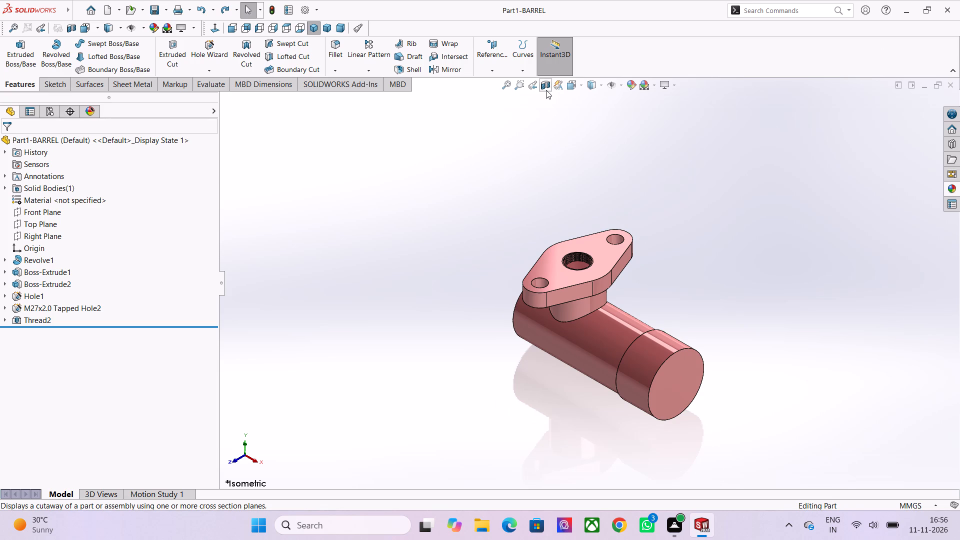
scroll(551, 274, up, 3)
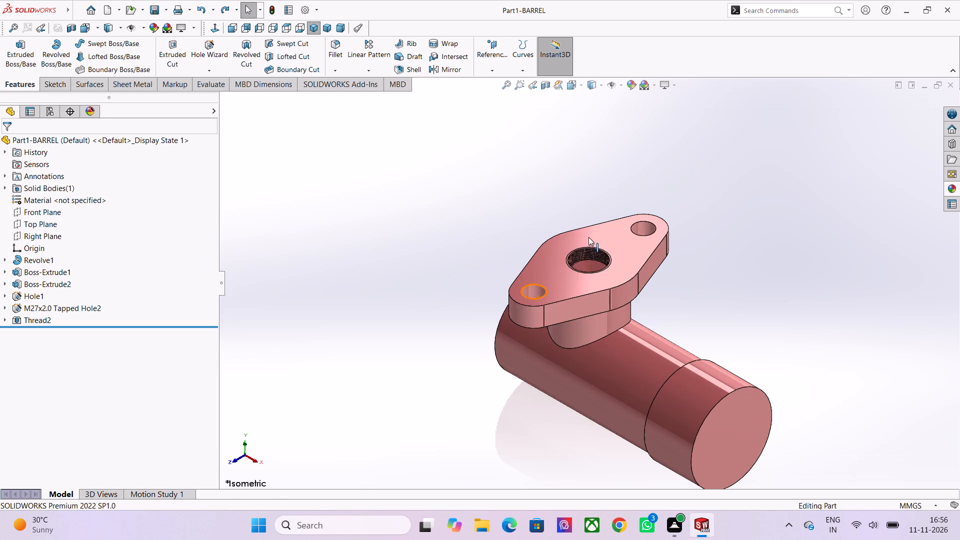
scroll(595, 234, up, 9)
scroll(580, 315, up, 4)
scroll(581, 314, down, 7)
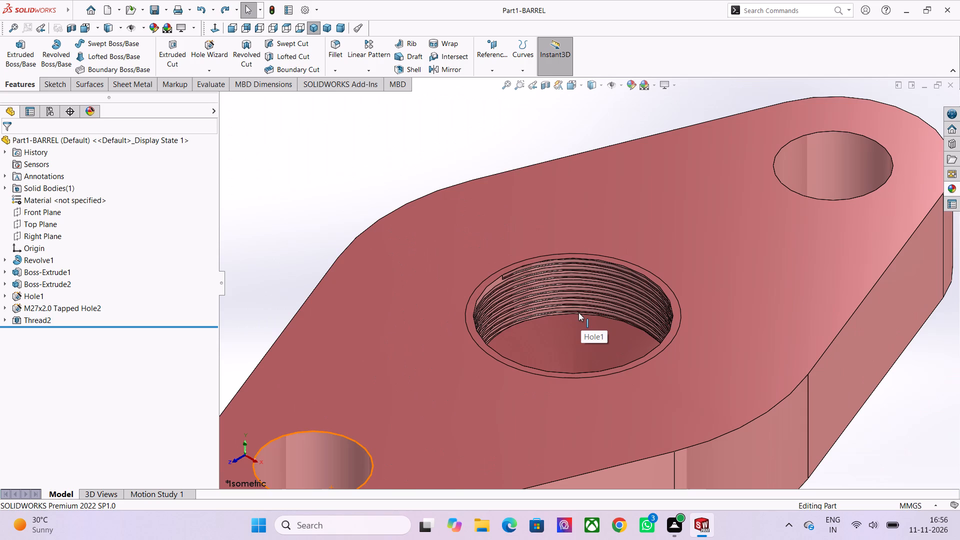
scroll(502, 268, up, 3)
scroll(526, 335, down, 2)
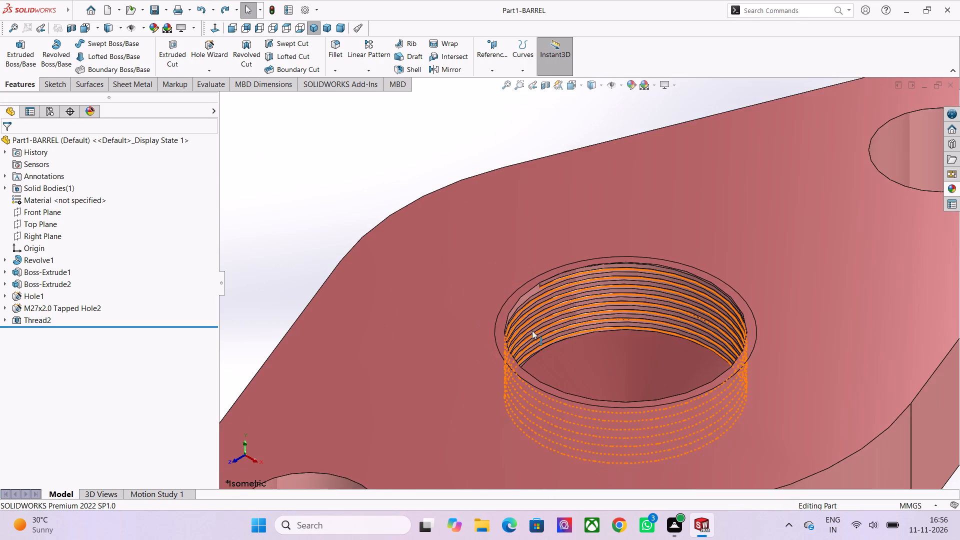
scroll(532, 330, down, 2)
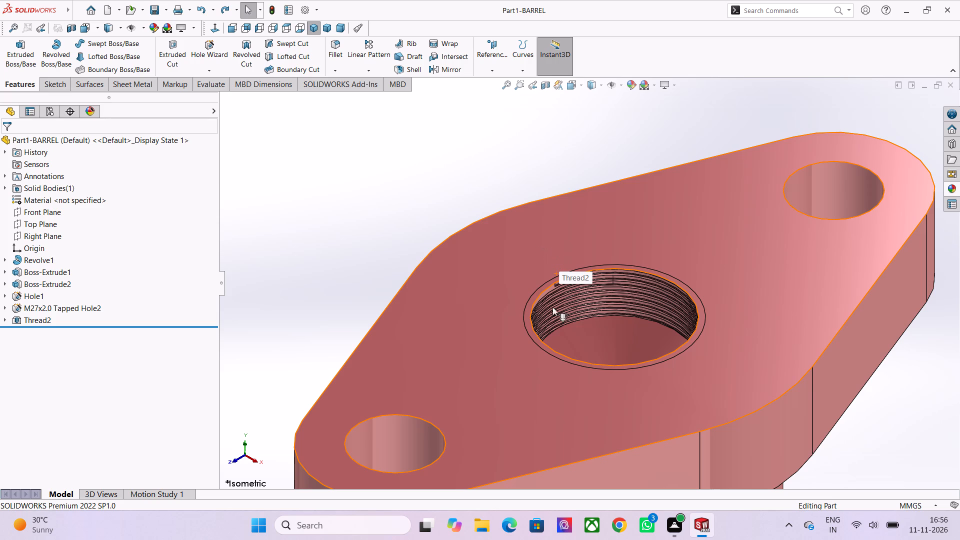
scroll(491, 217, down, 2)
scroll(592, 539, down, 2)
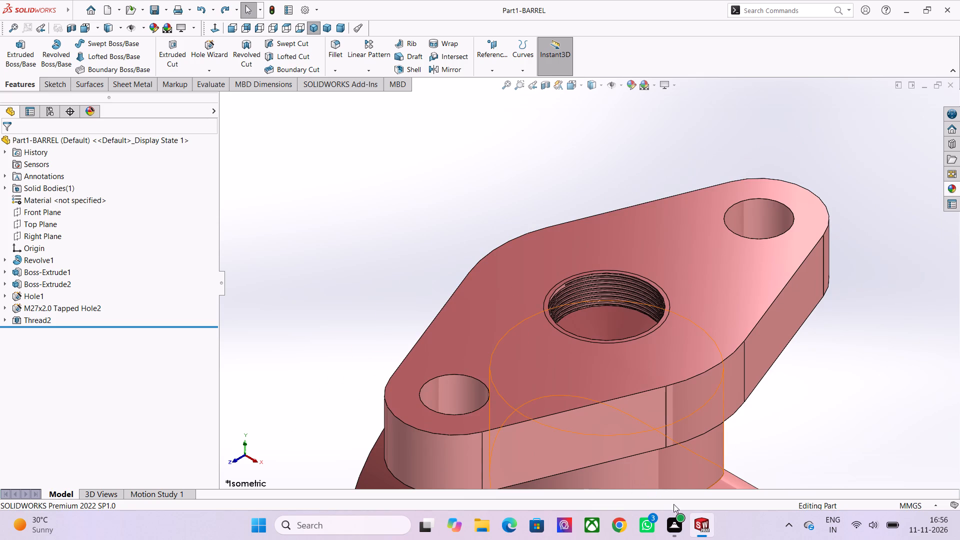
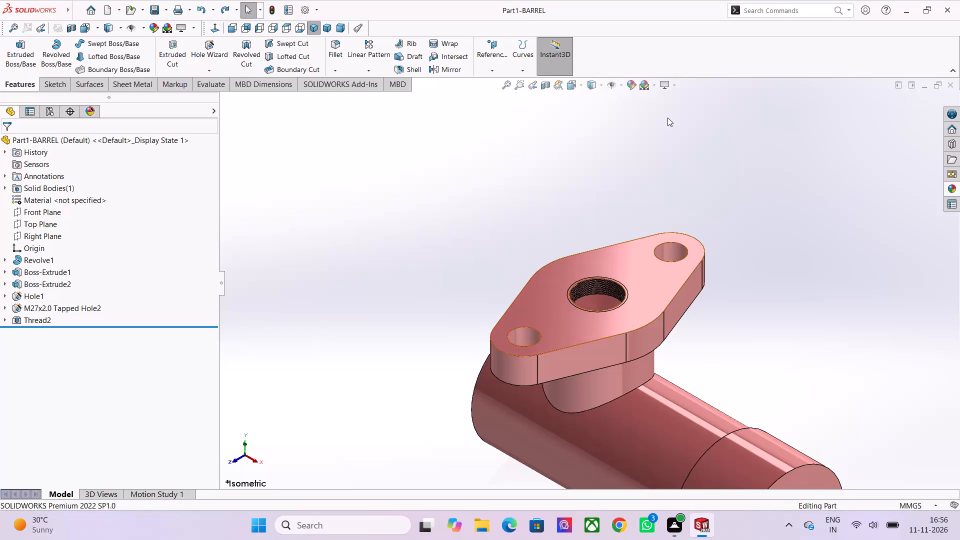
Start a new sketch on the Top Plane of the barrel part.
scroll(671, 156, down, 1)
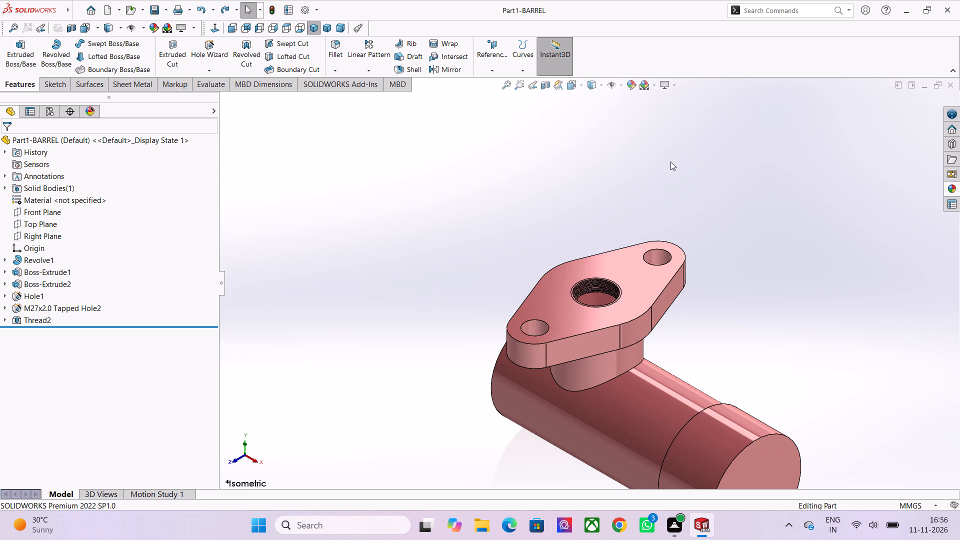
click(42, 226)
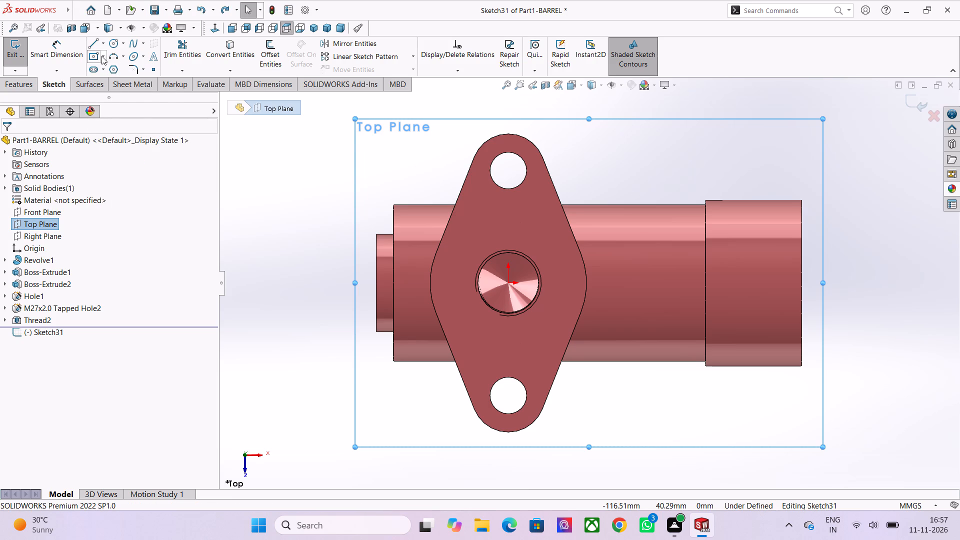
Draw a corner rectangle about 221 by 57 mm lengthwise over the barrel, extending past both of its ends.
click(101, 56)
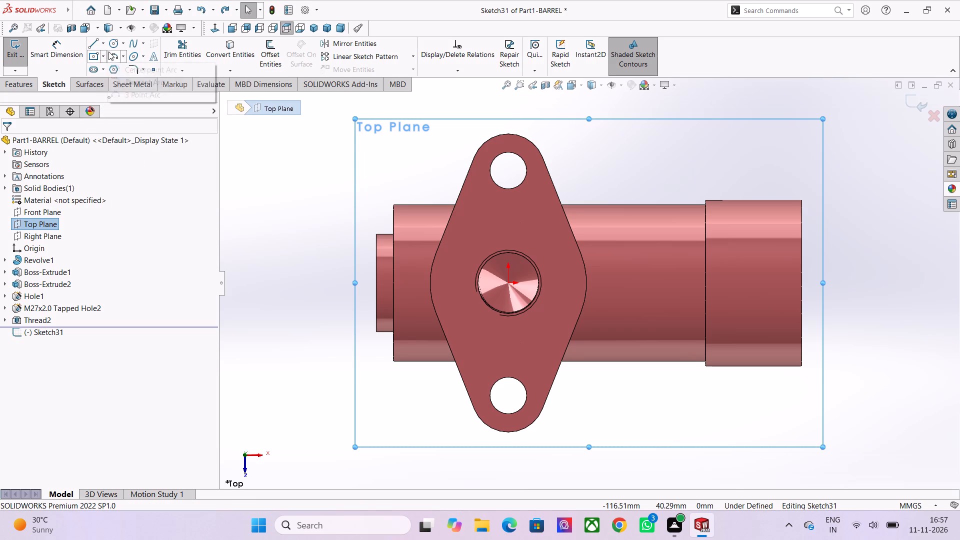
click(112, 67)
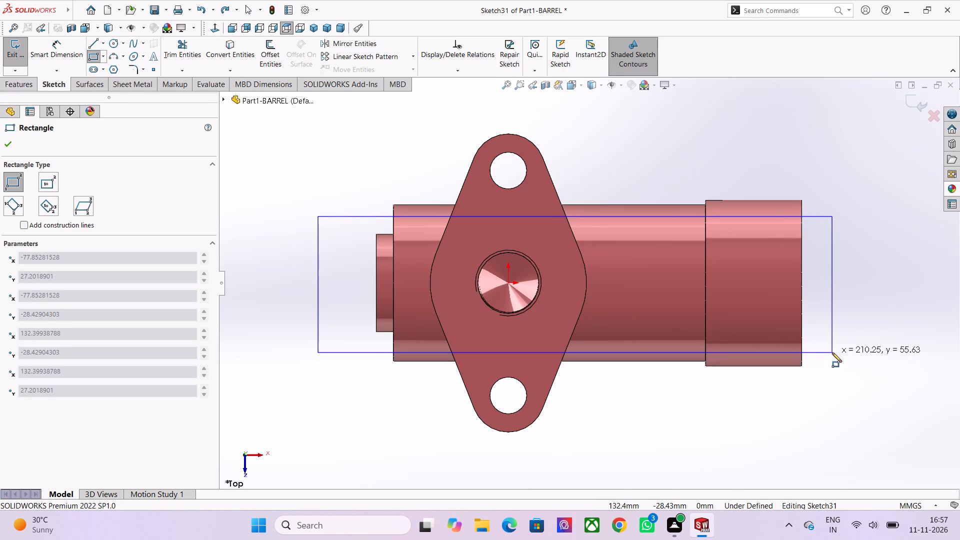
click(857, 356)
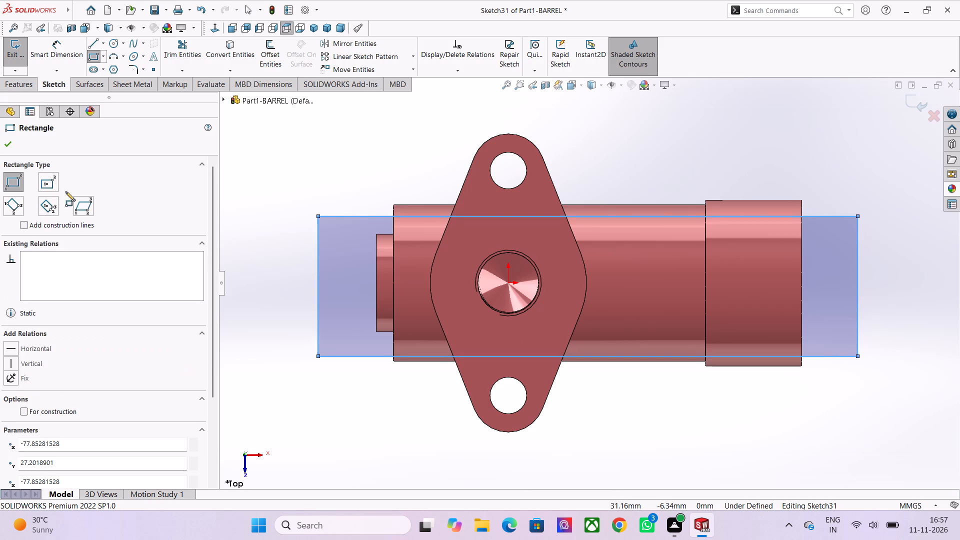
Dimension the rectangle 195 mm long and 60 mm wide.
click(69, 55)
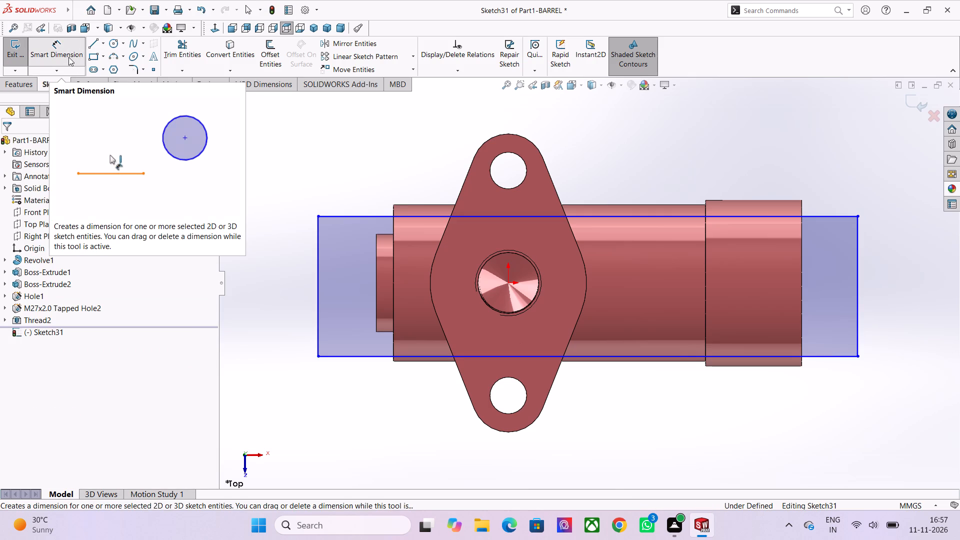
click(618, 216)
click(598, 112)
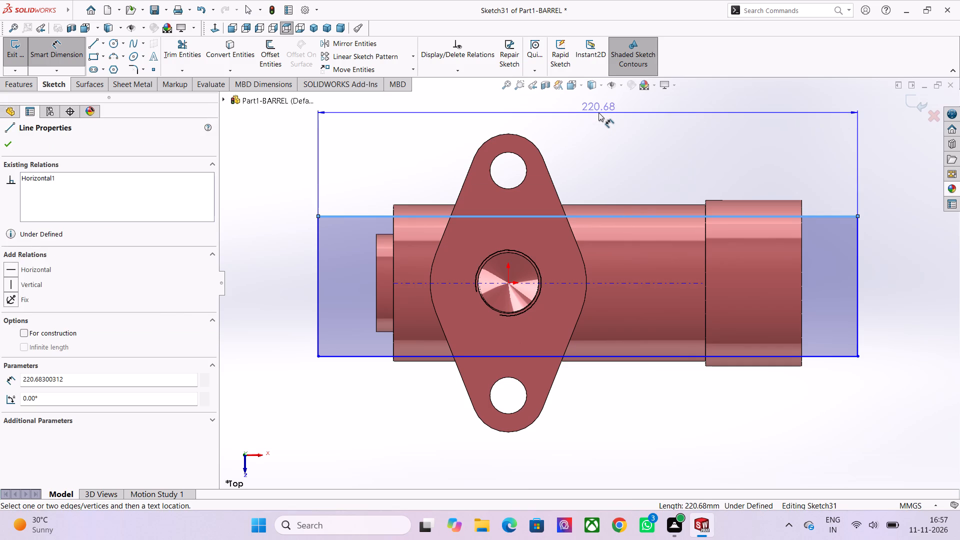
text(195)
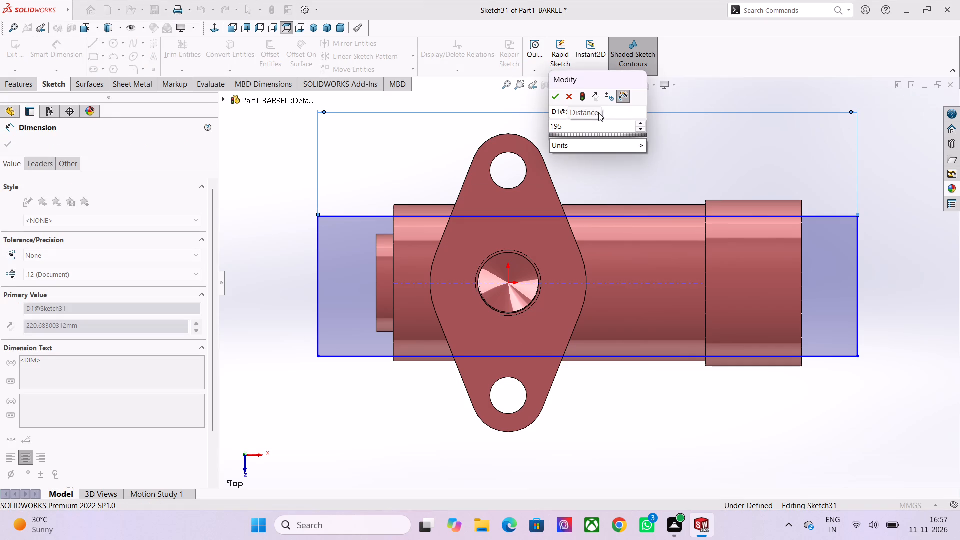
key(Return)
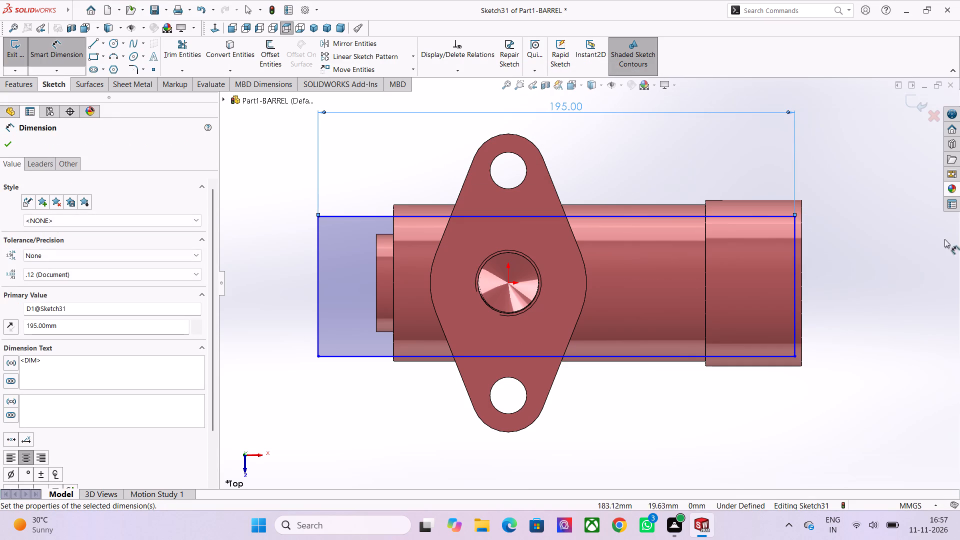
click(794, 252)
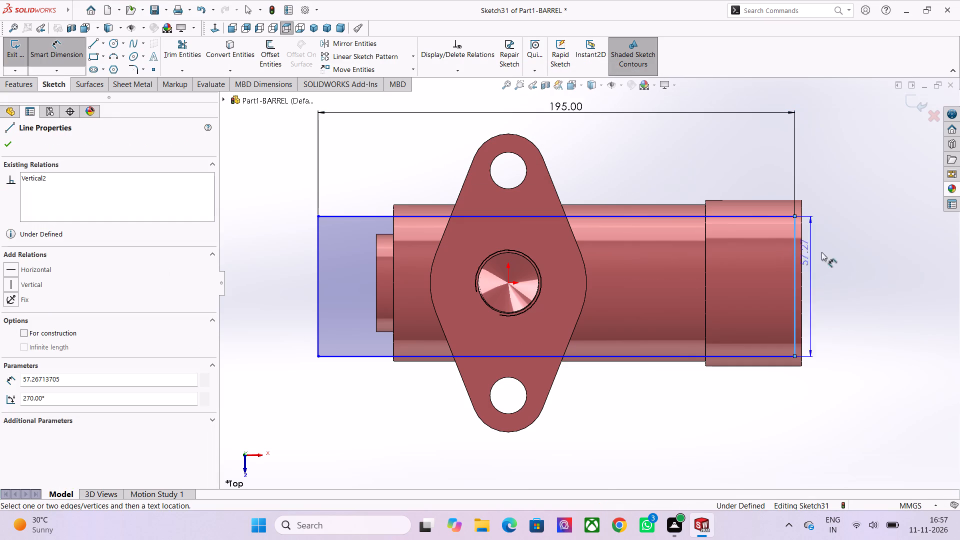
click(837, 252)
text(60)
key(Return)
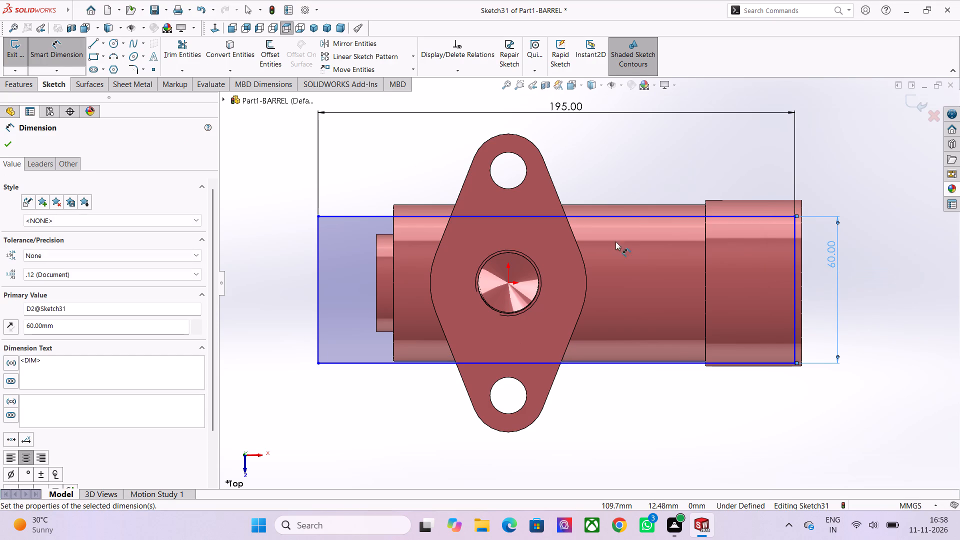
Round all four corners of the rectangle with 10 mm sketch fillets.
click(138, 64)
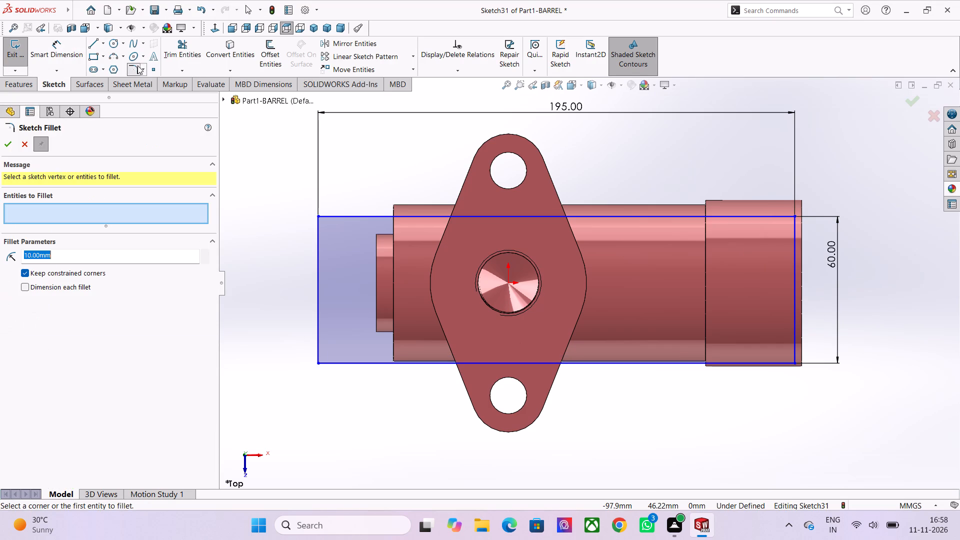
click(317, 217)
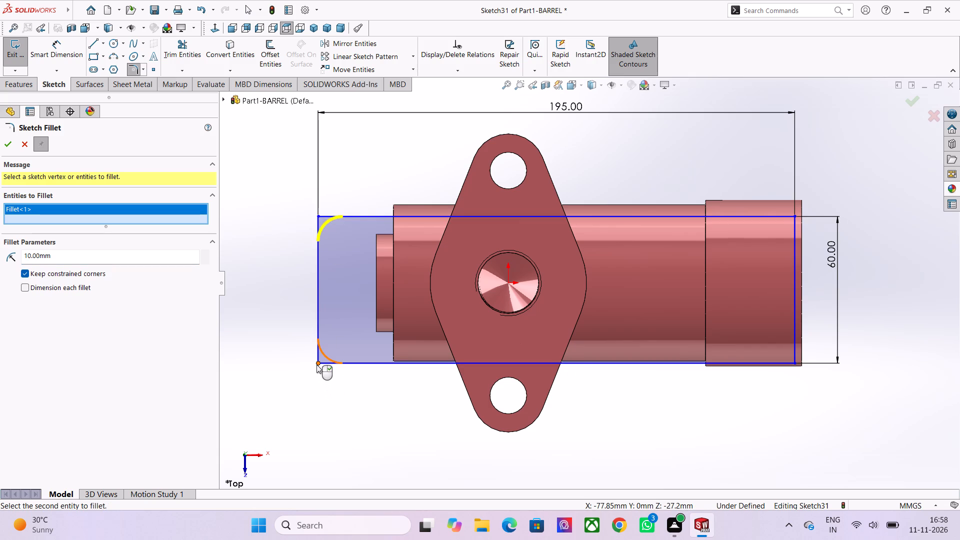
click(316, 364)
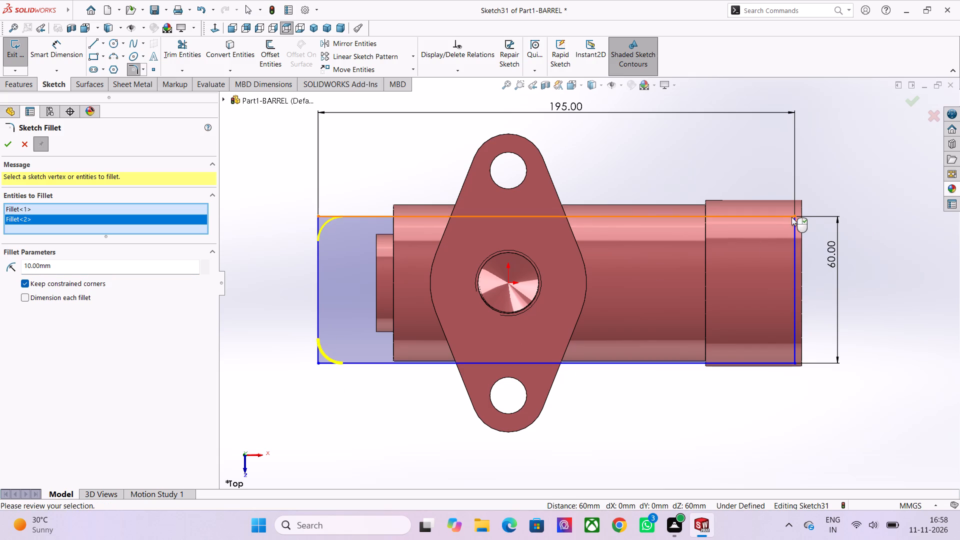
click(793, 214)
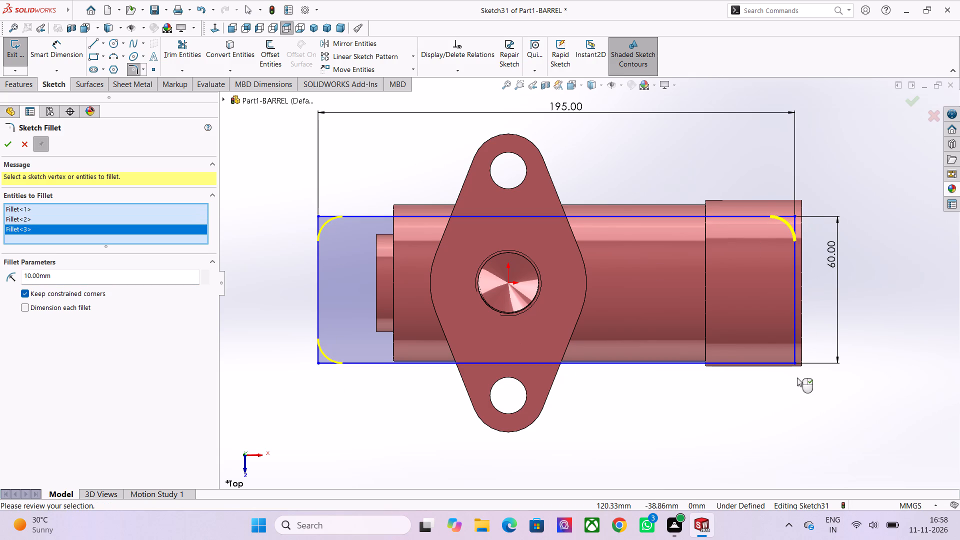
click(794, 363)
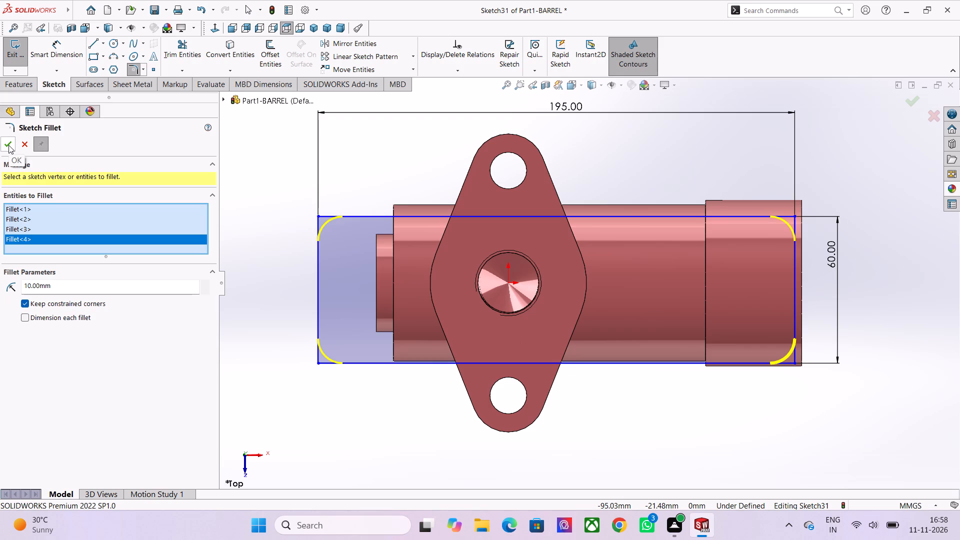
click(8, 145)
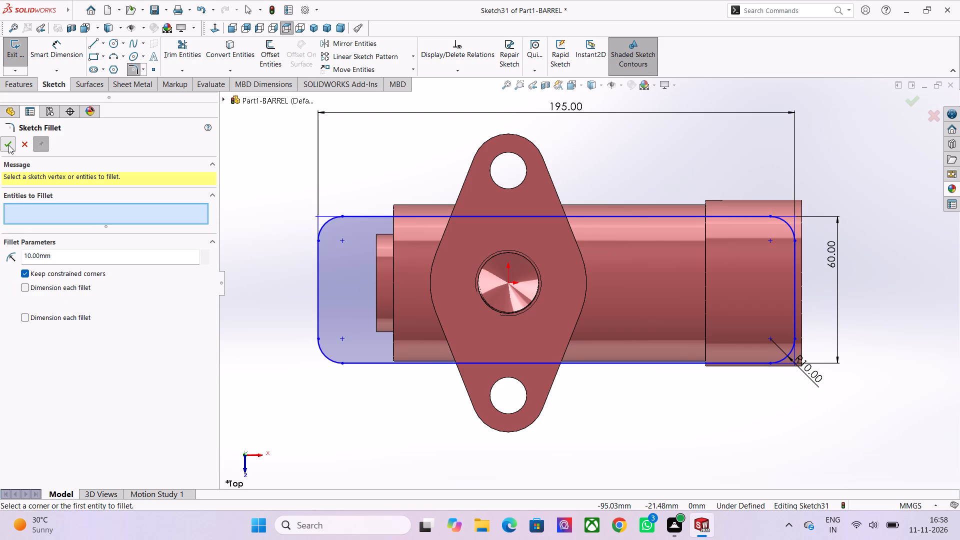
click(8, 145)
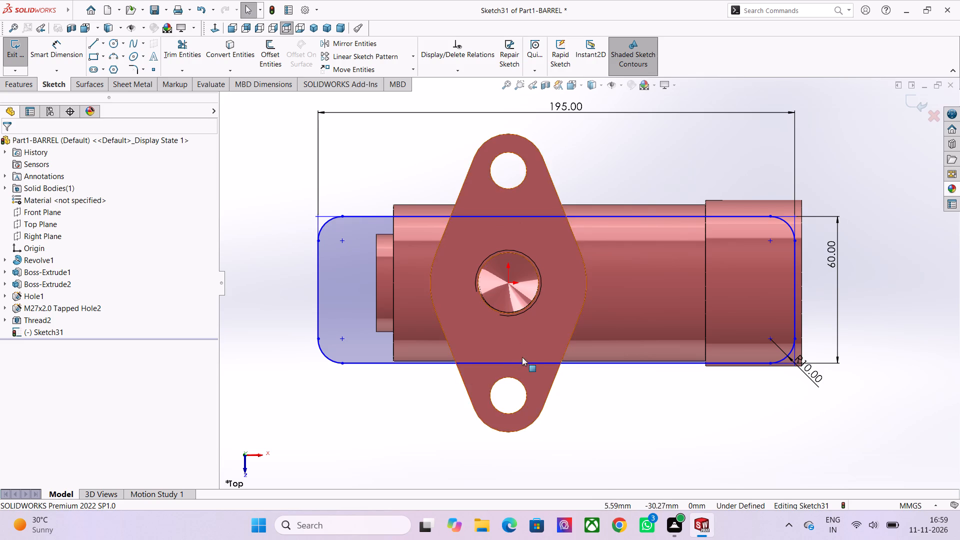
Examine how the rounded rectangle lies relative to the barrel, the flange and the central hole.
scroll(526, 356, down, 2)
scroll(528, 345, up, 2)
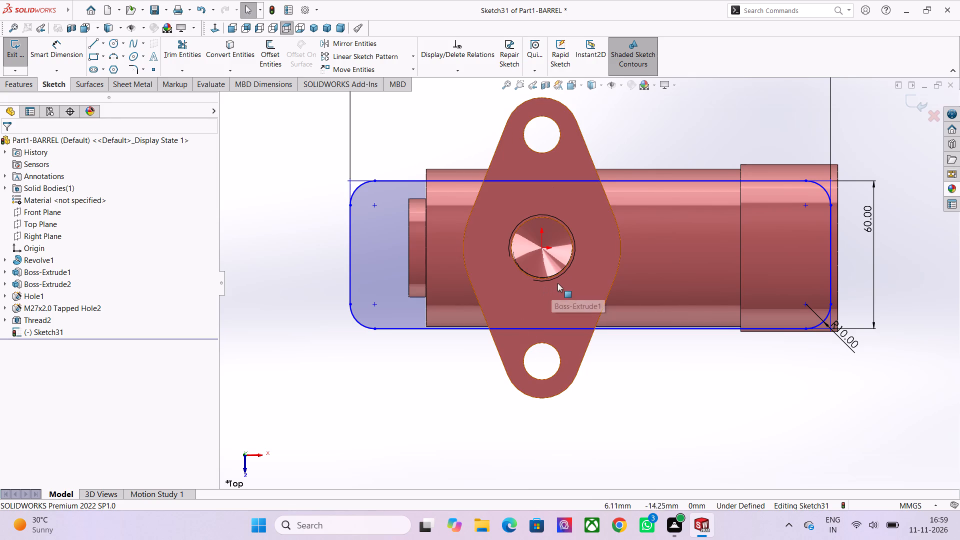
scroll(576, 320, down, 1)
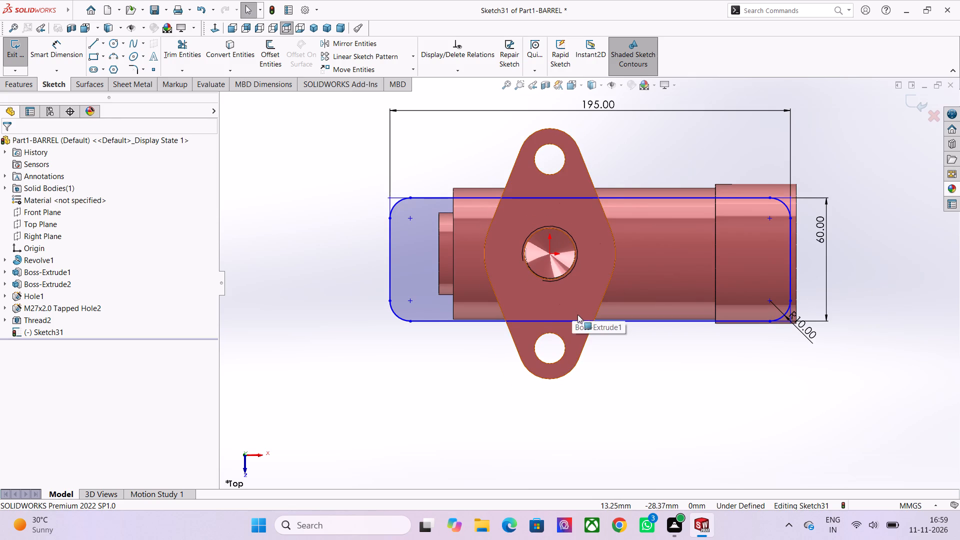
scroll(587, 348, up, 2)
scroll(588, 350, down, 2)
scroll(562, 296, down, 2)
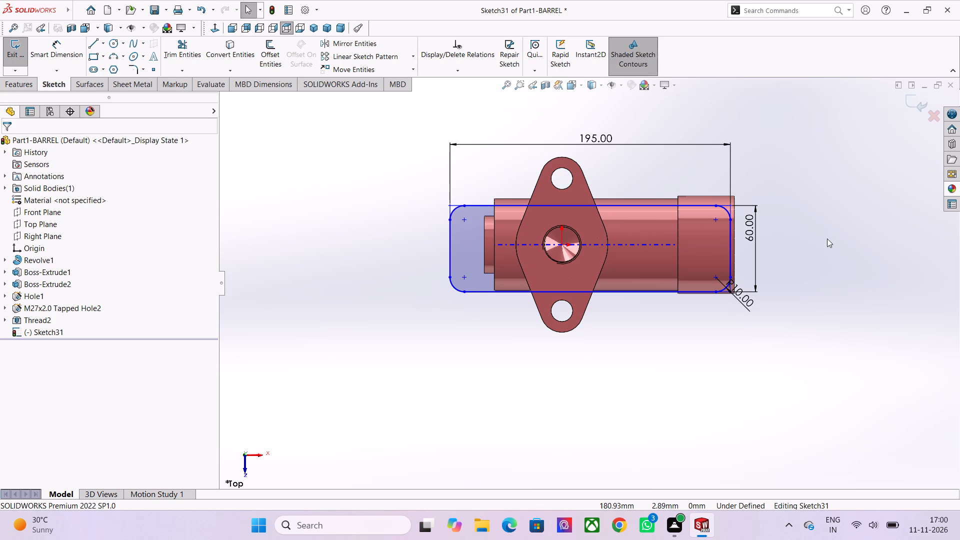
scroll(603, 249, up, 3)
scroll(567, 266, up, 2)
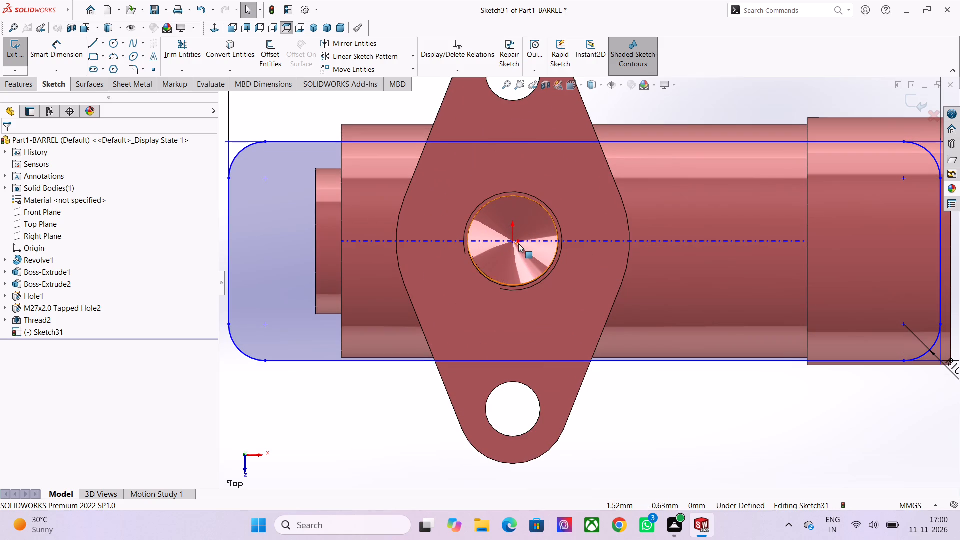
scroll(520, 242, up, 3)
scroll(522, 241, down, 4)
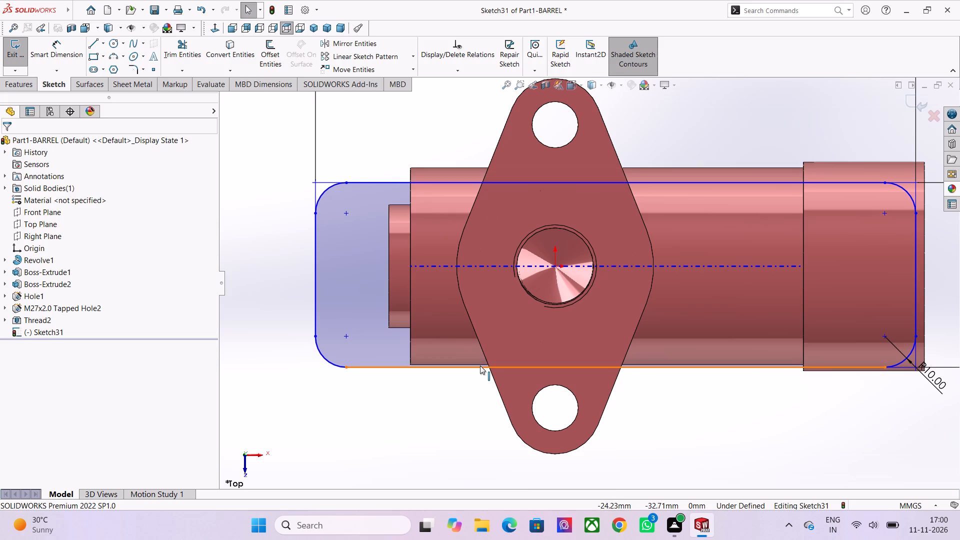
scroll(480, 317, down, 2)
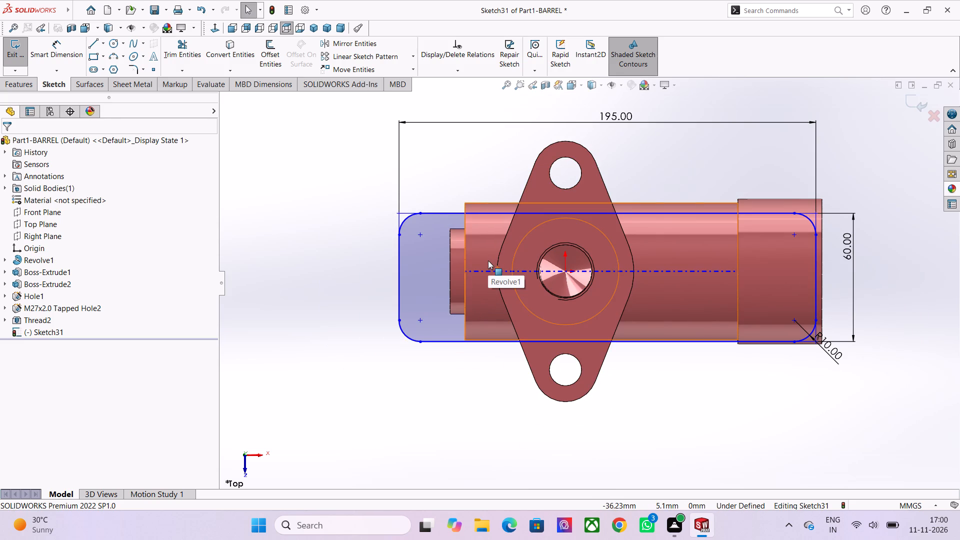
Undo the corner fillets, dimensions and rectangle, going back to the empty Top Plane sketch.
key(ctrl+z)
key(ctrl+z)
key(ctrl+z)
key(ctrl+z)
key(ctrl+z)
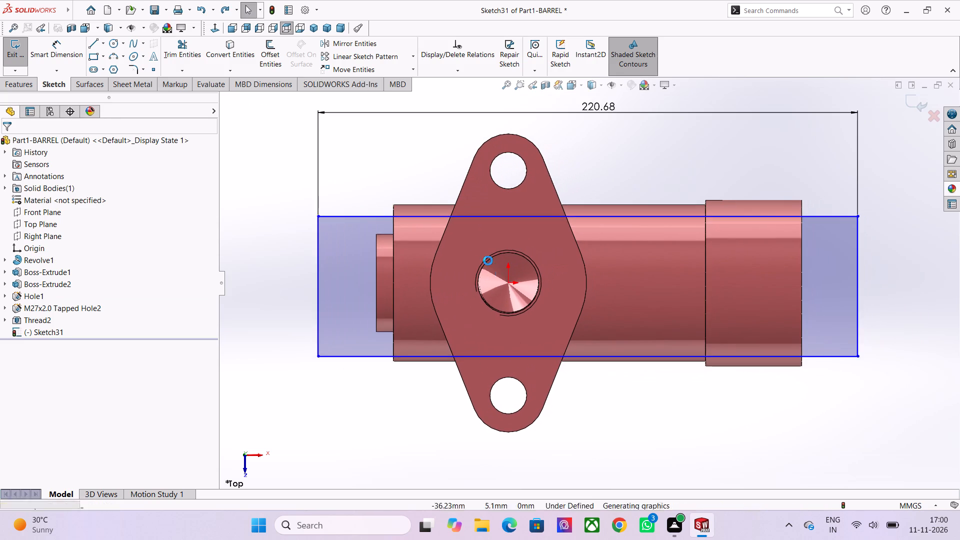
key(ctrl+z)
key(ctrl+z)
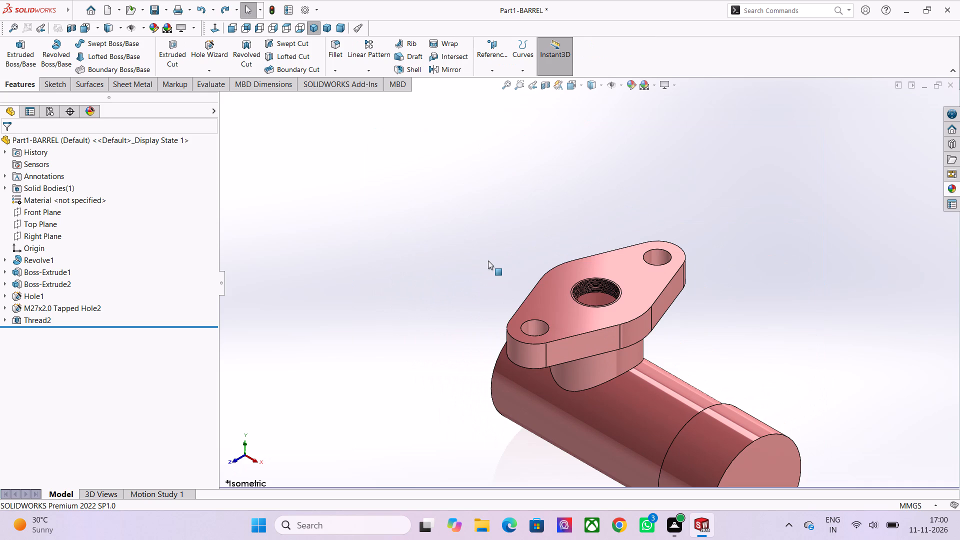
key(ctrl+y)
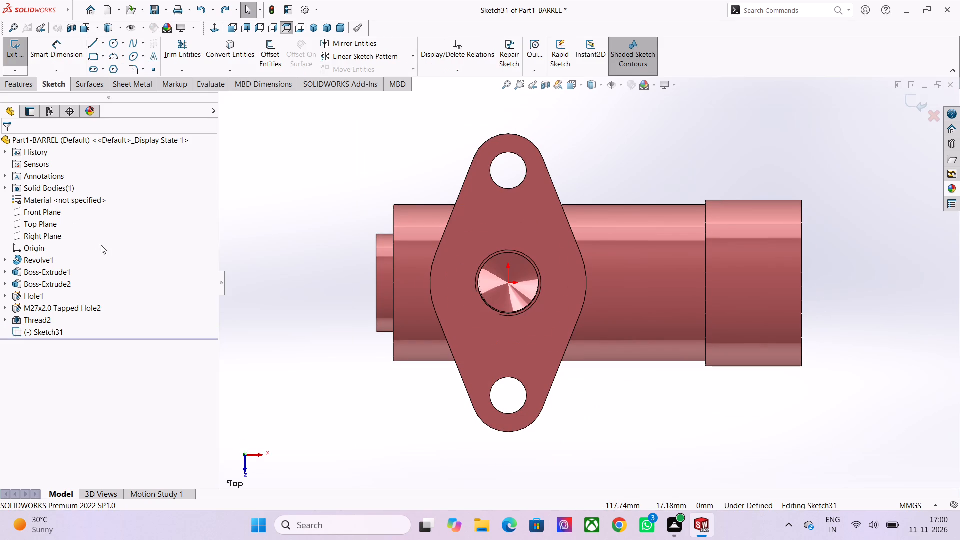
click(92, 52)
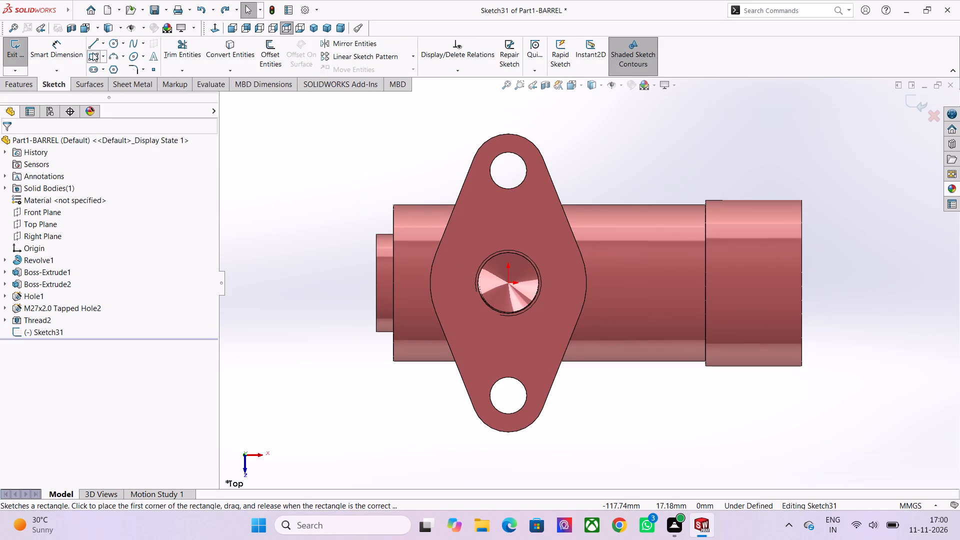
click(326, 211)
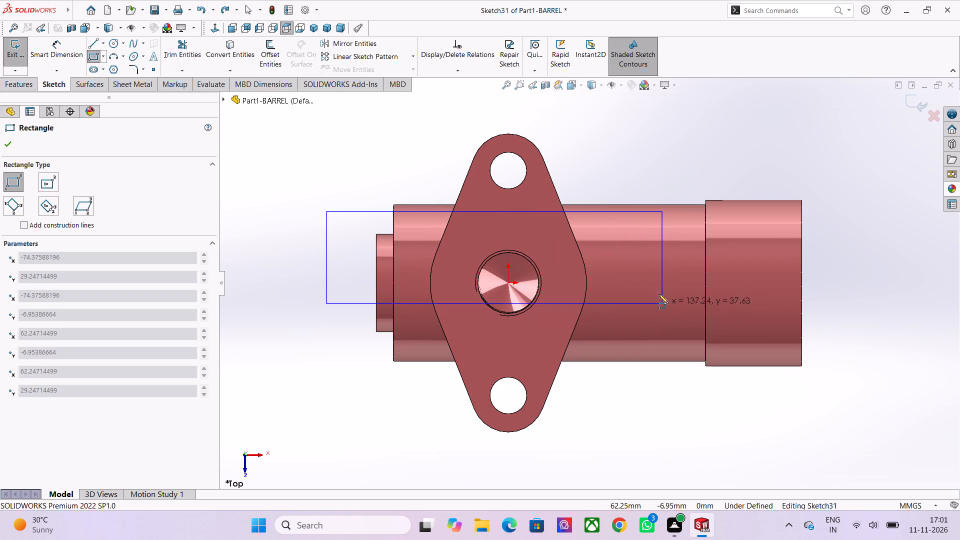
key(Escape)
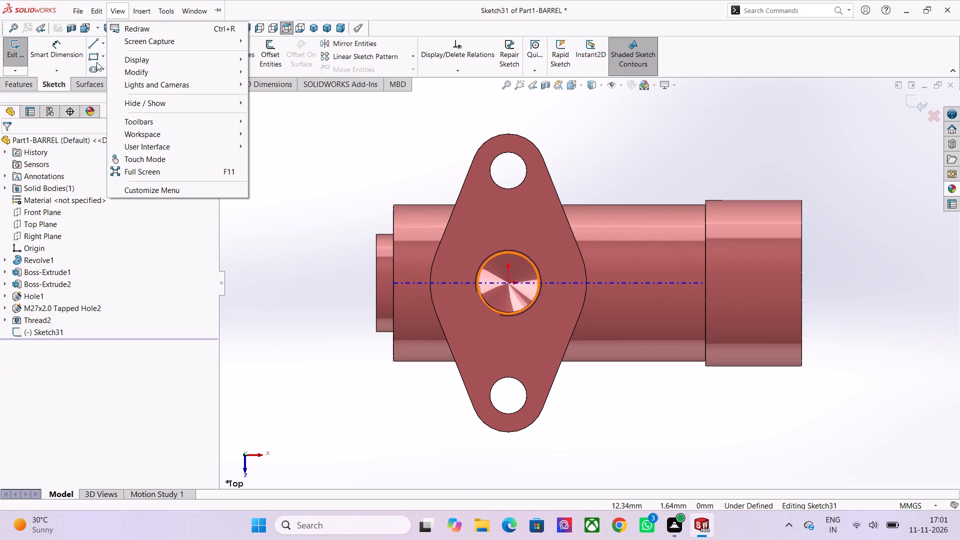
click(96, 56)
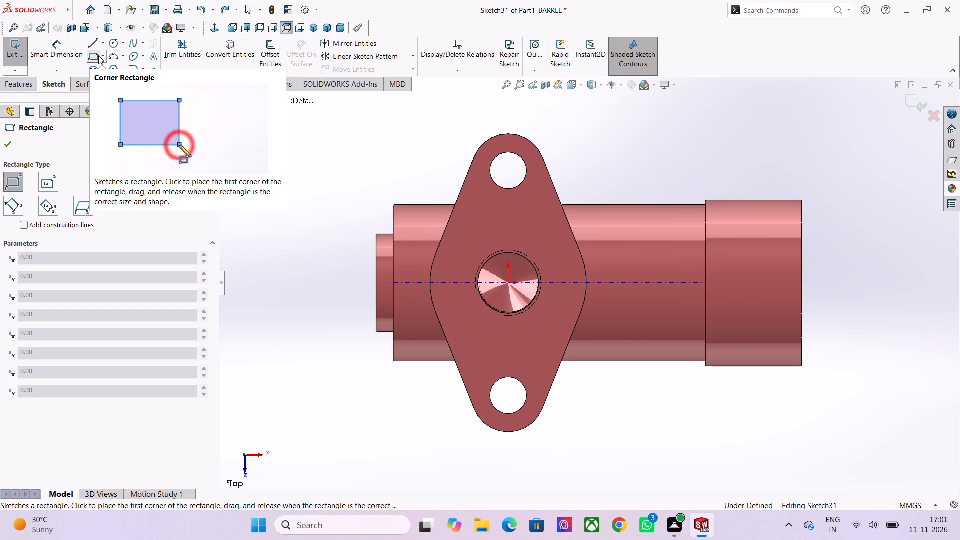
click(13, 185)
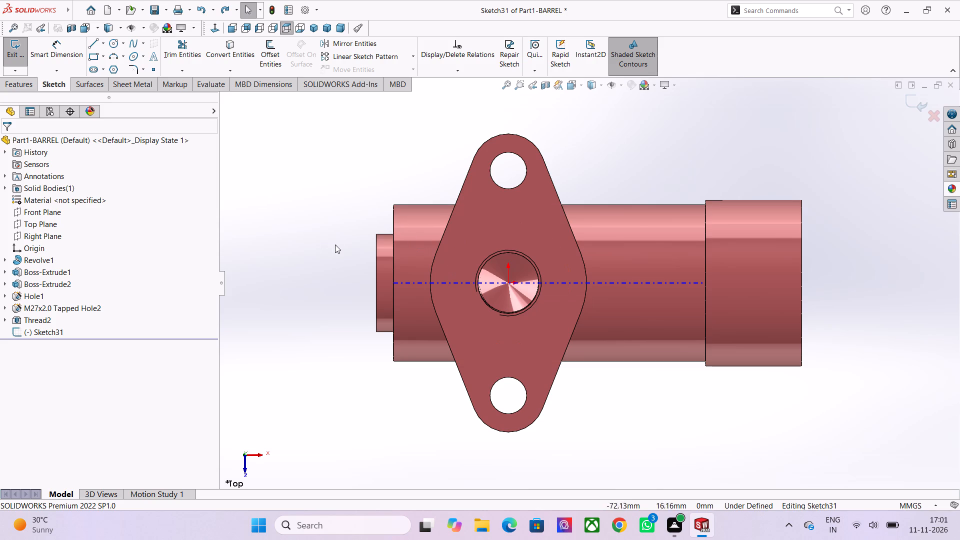
Draw a corner rectangle about 225 by 57 mm lengthwise over the barrel, extending past both of its ends.
click(94, 61)
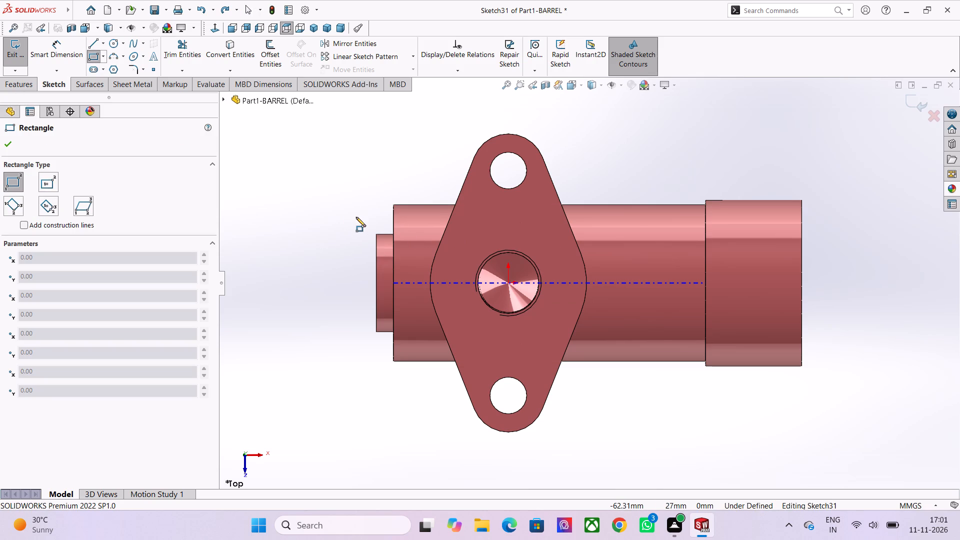
click(315, 216)
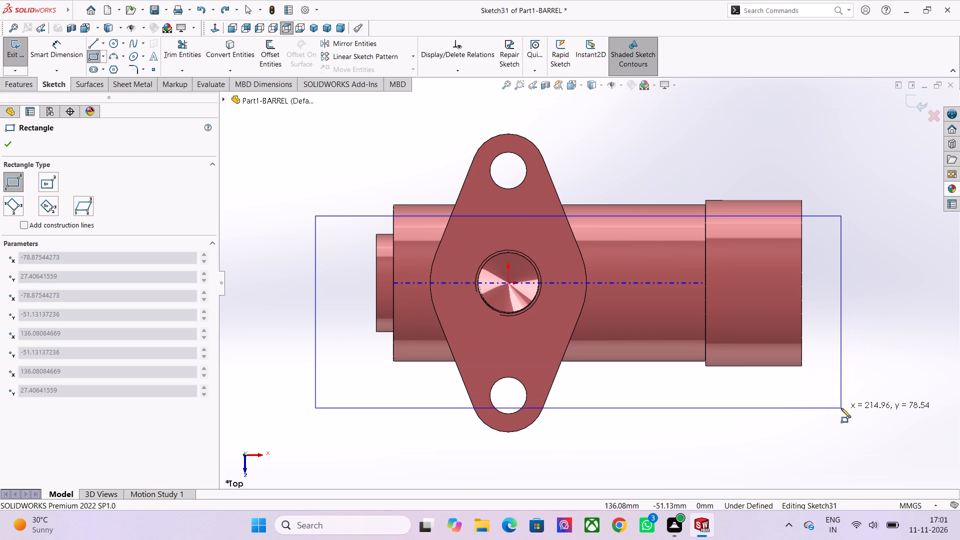
click(865, 354)
key(Escape)
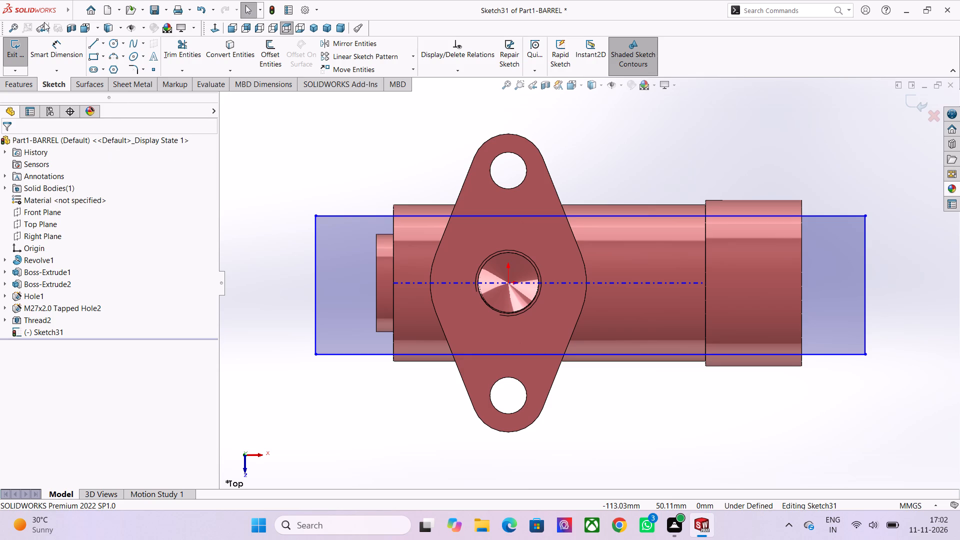
Dimension the rectangle over the barrel to 190 mm long and 60 mm wide.
click(53, 46)
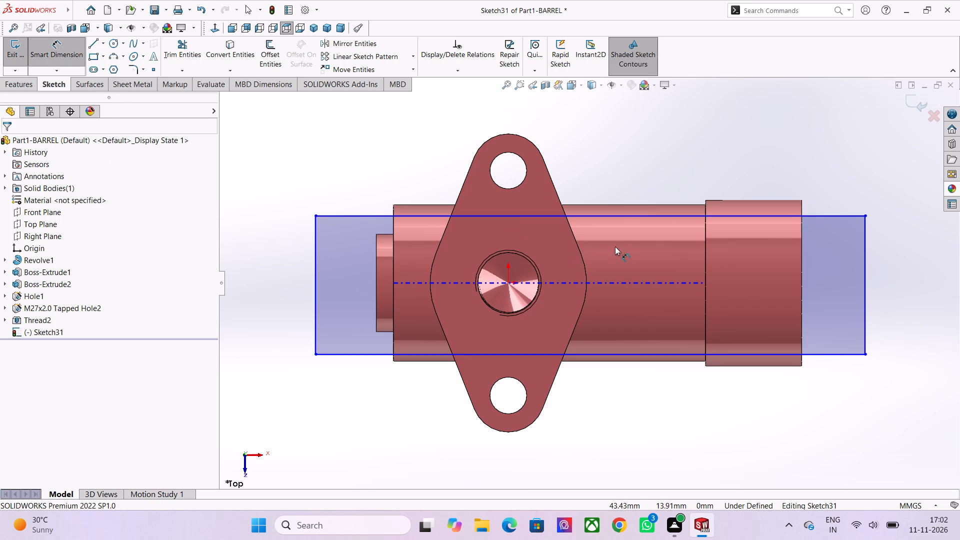
click(618, 216)
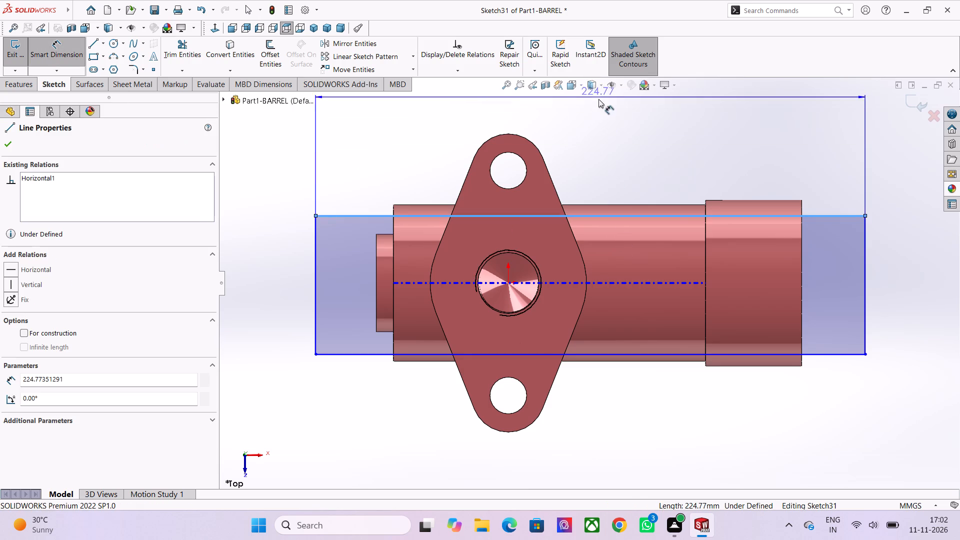
click(597, 119)
text(190)
key(Return)
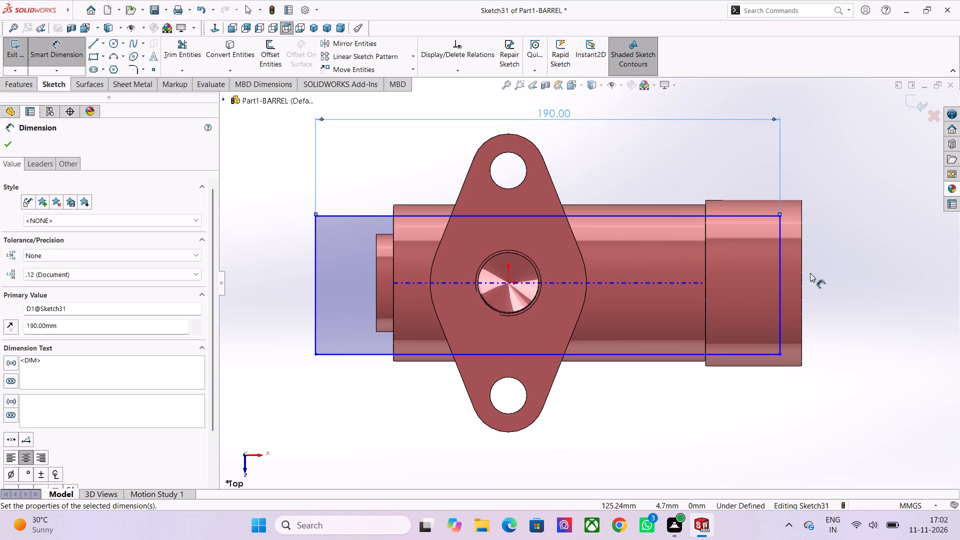
click(780, 269)
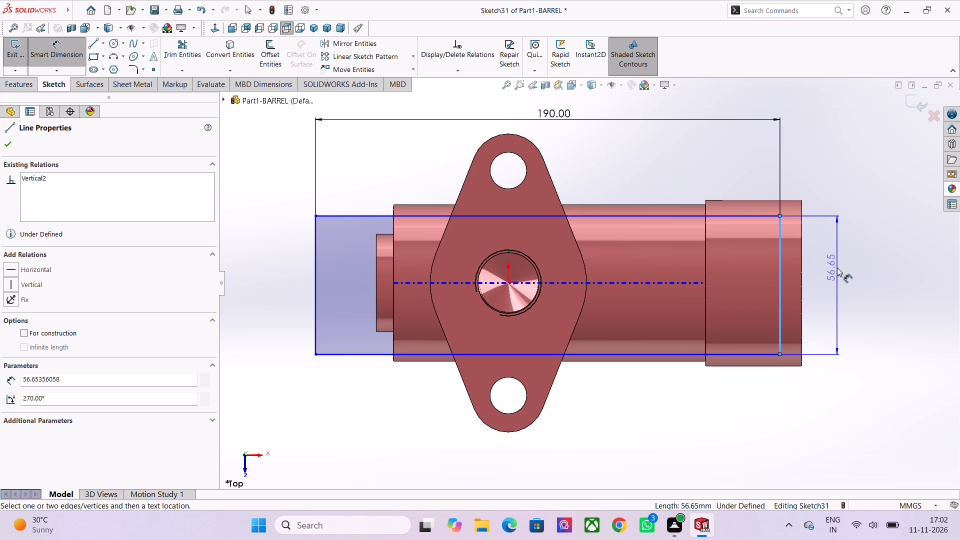
click(837, 267)
text(60)
key(Return)
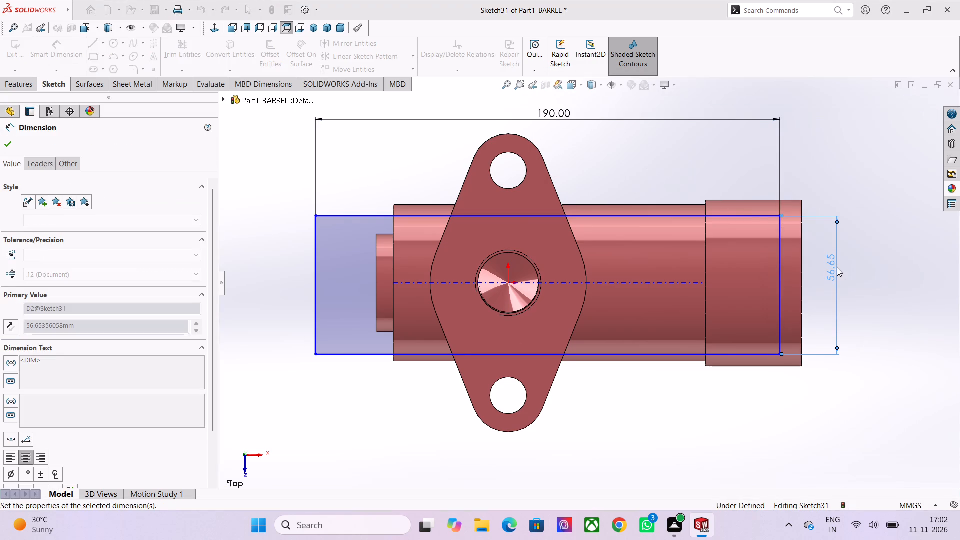
scroll(837, 267, down, 1)
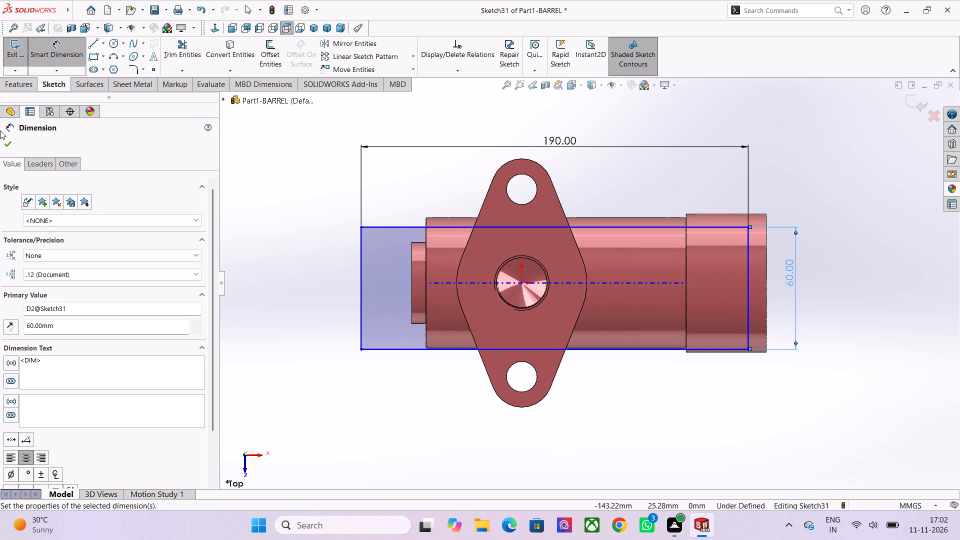
click(11, 141)
scroll(539, 285, up, 1)
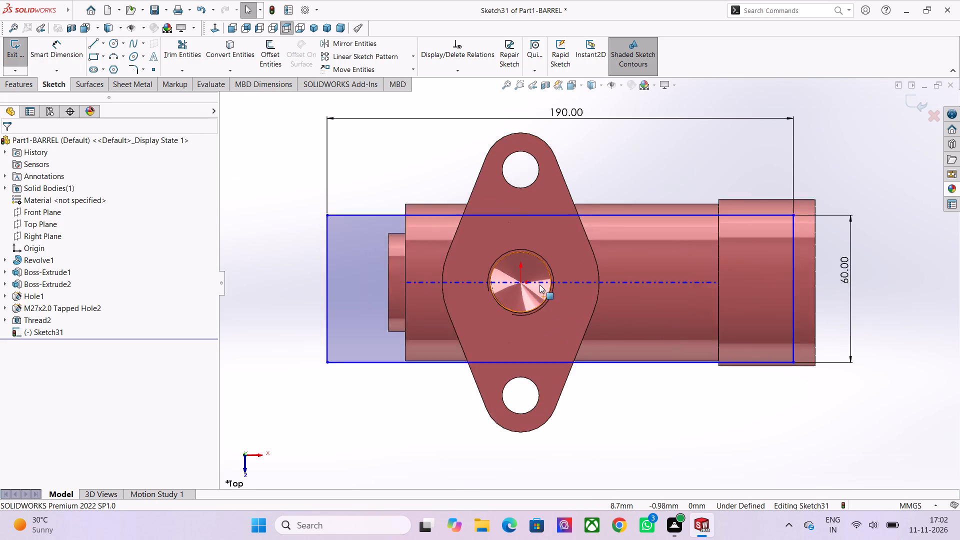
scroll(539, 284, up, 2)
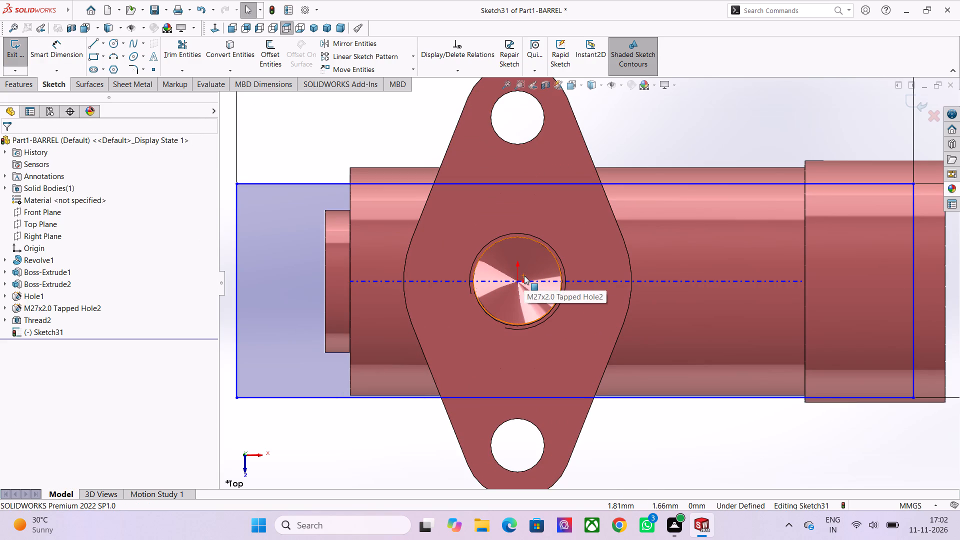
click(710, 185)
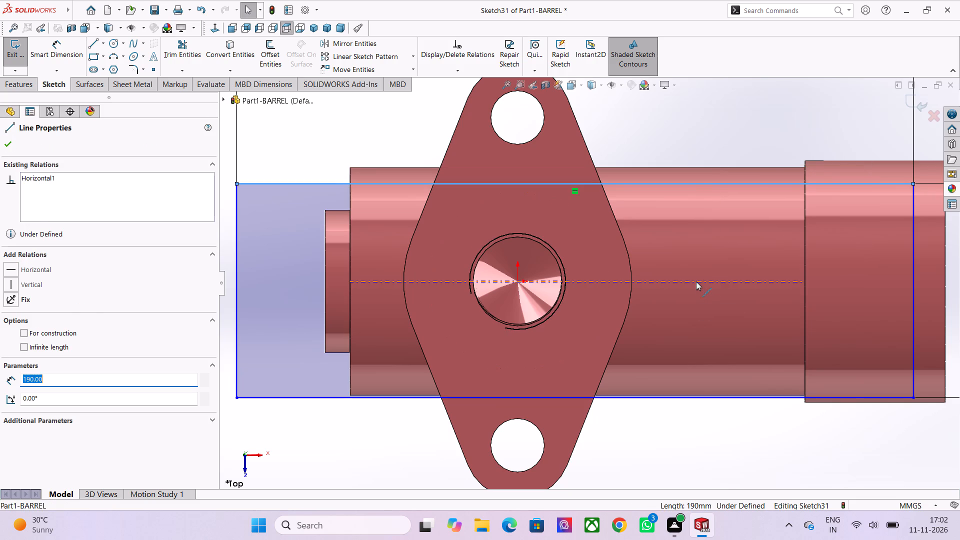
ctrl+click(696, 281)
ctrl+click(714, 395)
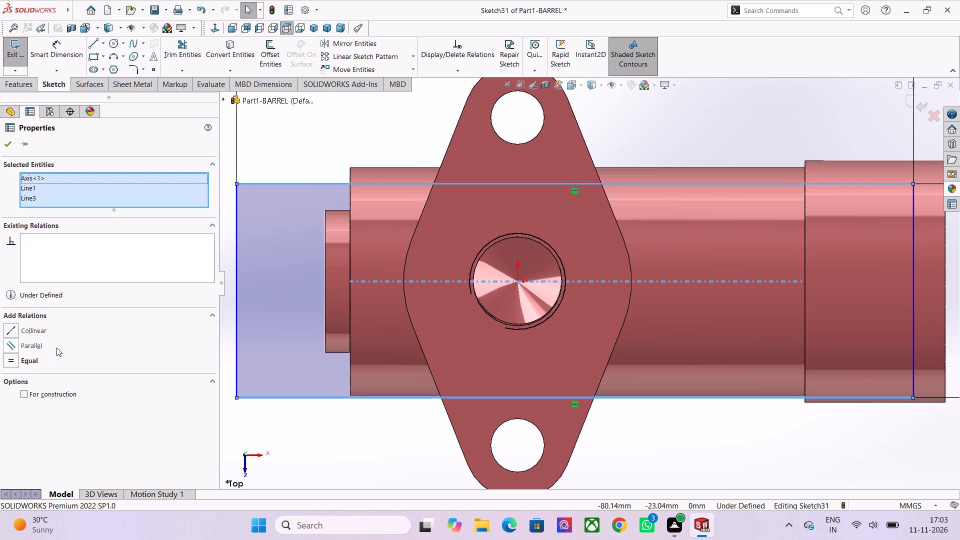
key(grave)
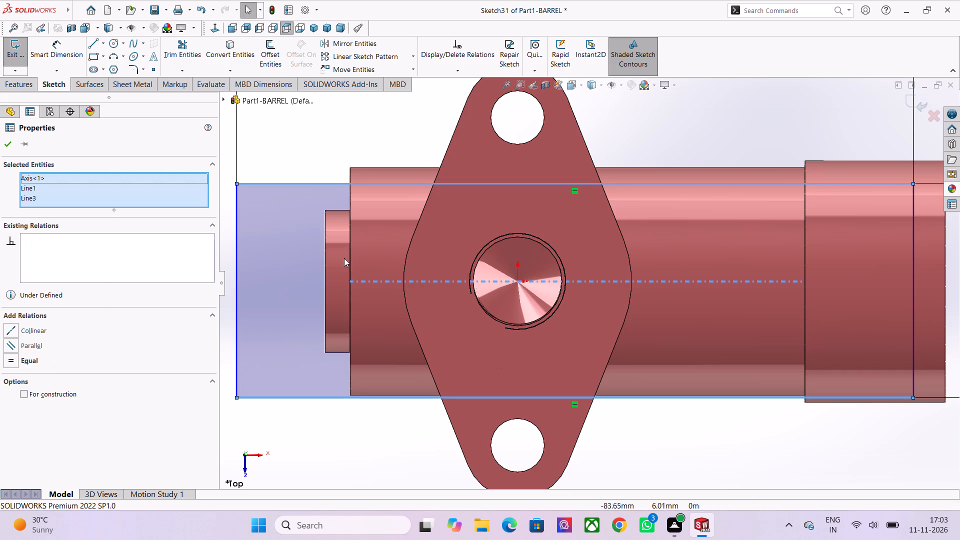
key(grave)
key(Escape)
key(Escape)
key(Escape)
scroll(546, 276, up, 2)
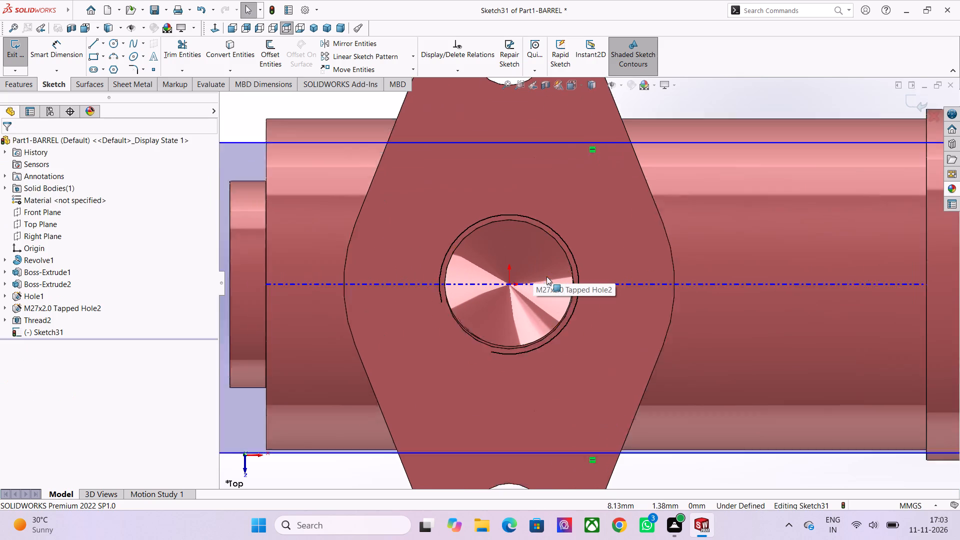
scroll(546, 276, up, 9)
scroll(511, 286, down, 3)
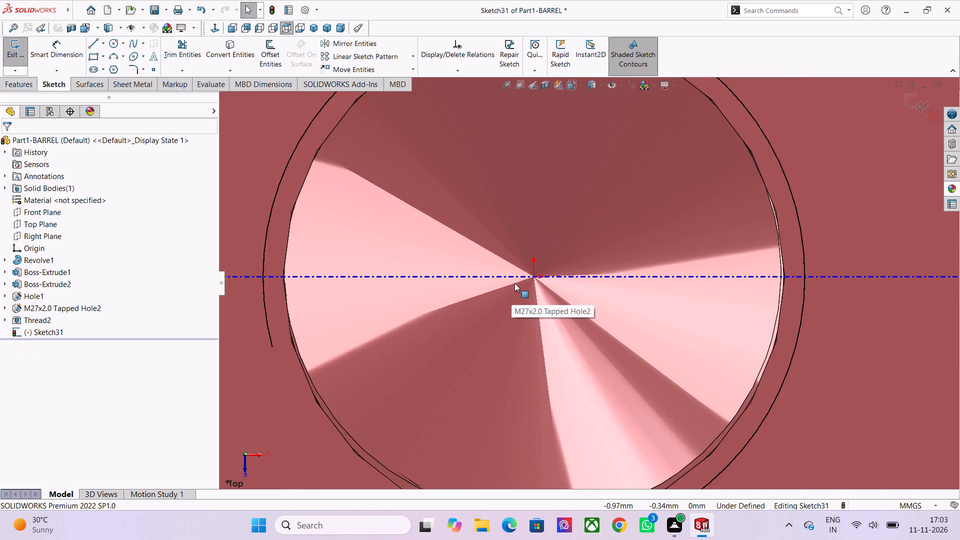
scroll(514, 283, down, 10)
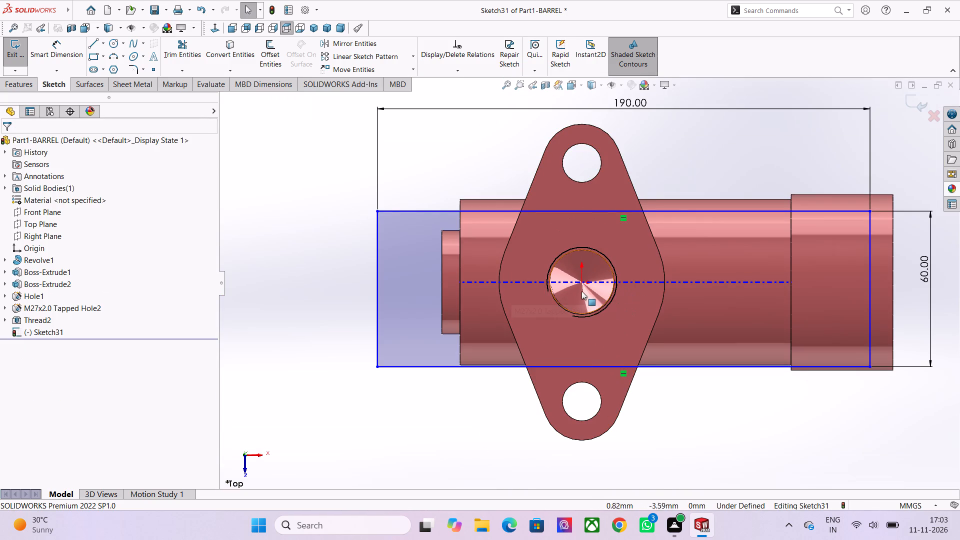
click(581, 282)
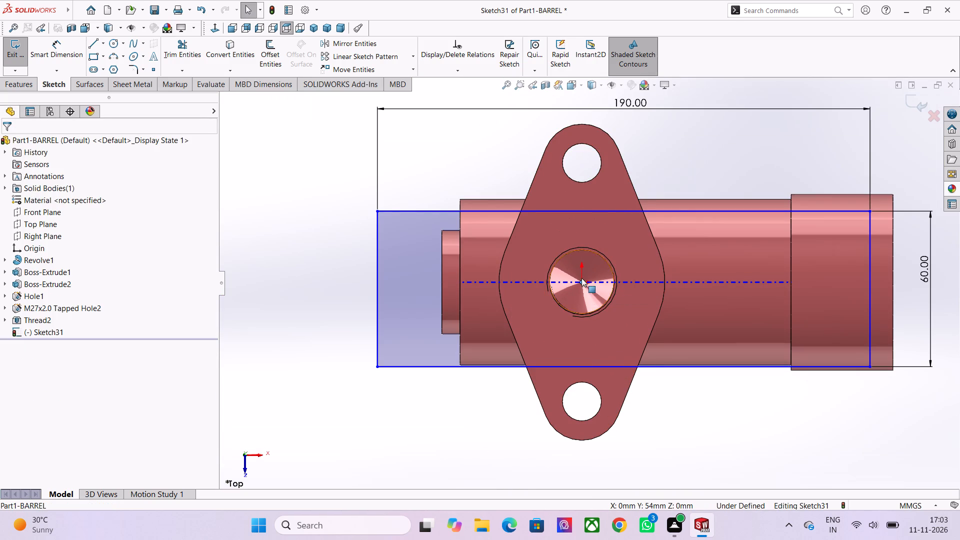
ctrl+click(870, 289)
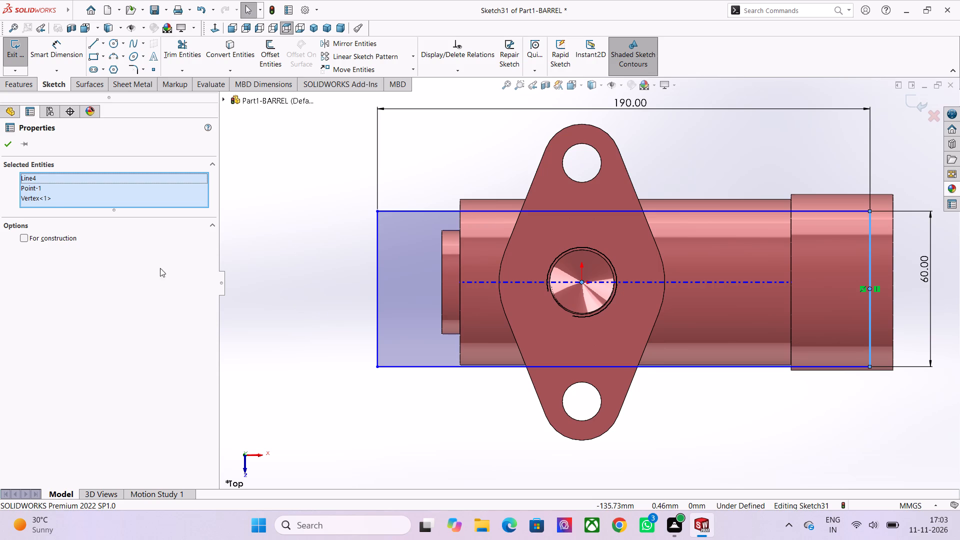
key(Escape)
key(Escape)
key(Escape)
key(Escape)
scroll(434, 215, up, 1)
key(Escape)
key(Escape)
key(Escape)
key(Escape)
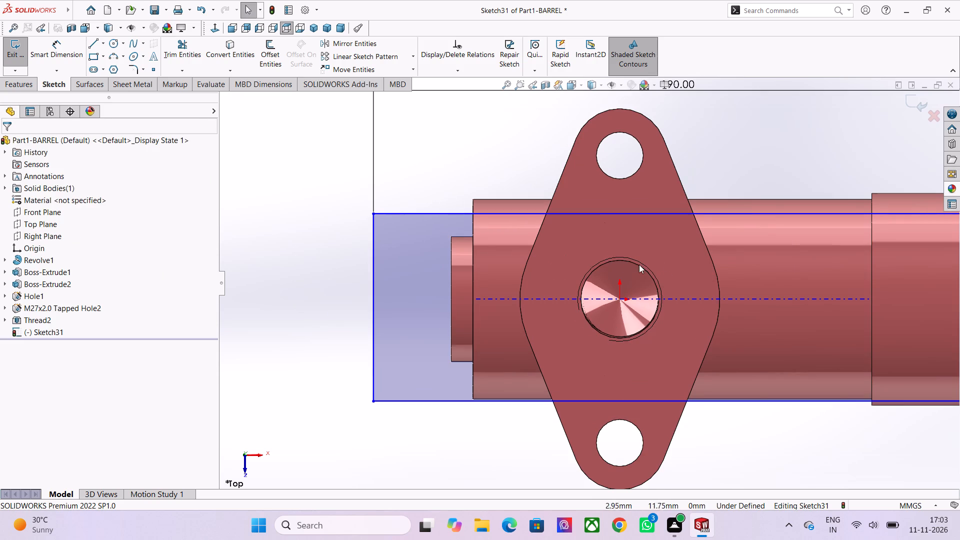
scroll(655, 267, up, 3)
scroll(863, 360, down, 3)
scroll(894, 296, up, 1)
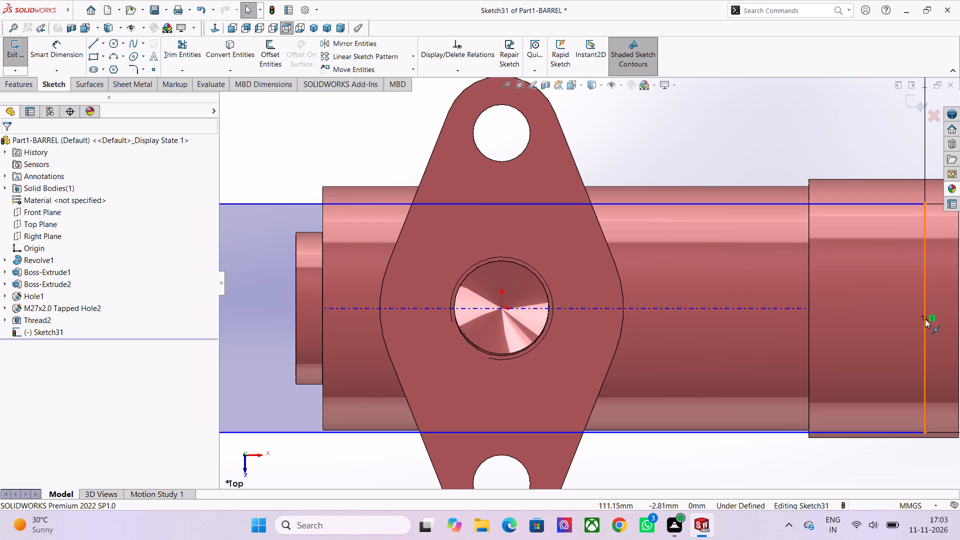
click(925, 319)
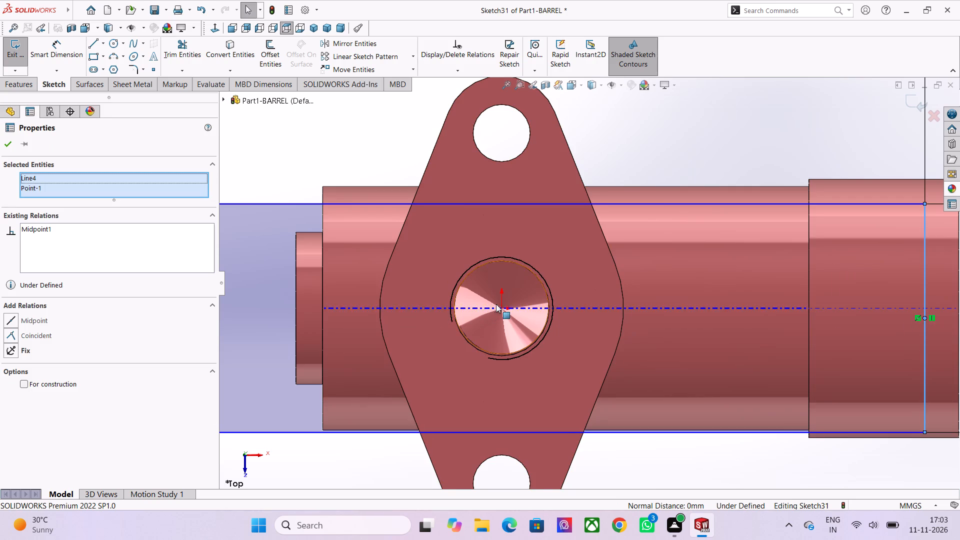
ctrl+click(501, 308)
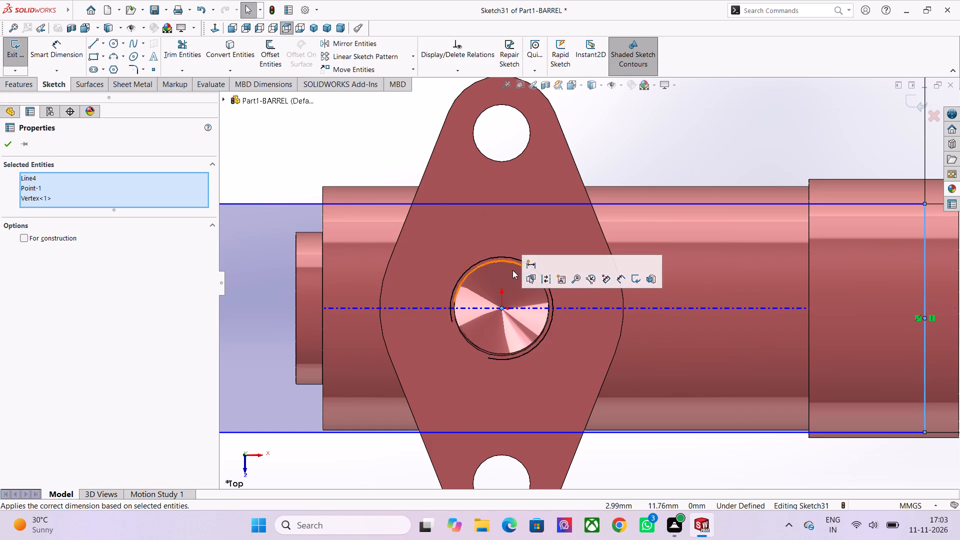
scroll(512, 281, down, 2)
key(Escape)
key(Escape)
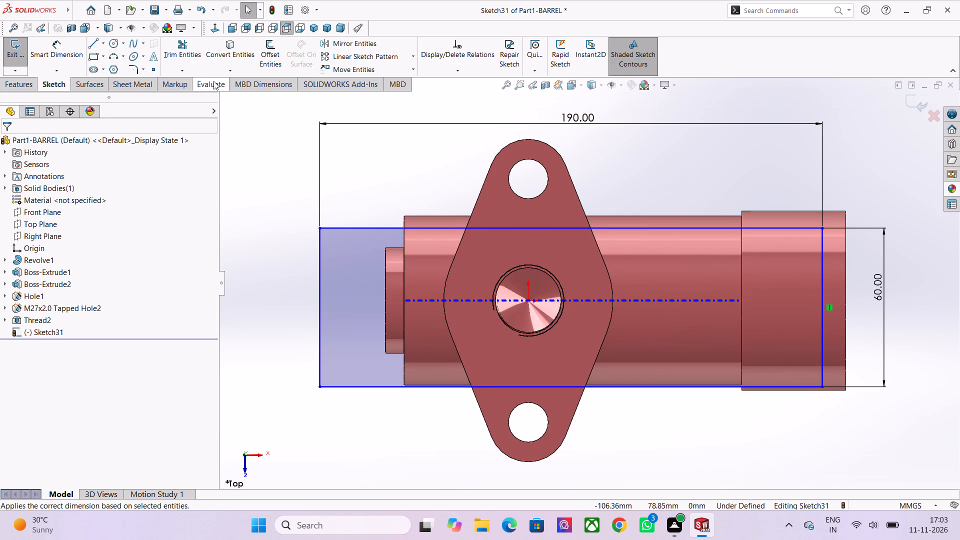
Draw a horizontal centerline about 272 mm long through the origin along the barrel axis, extending past both ends of the rectangle.
click(106, 39)
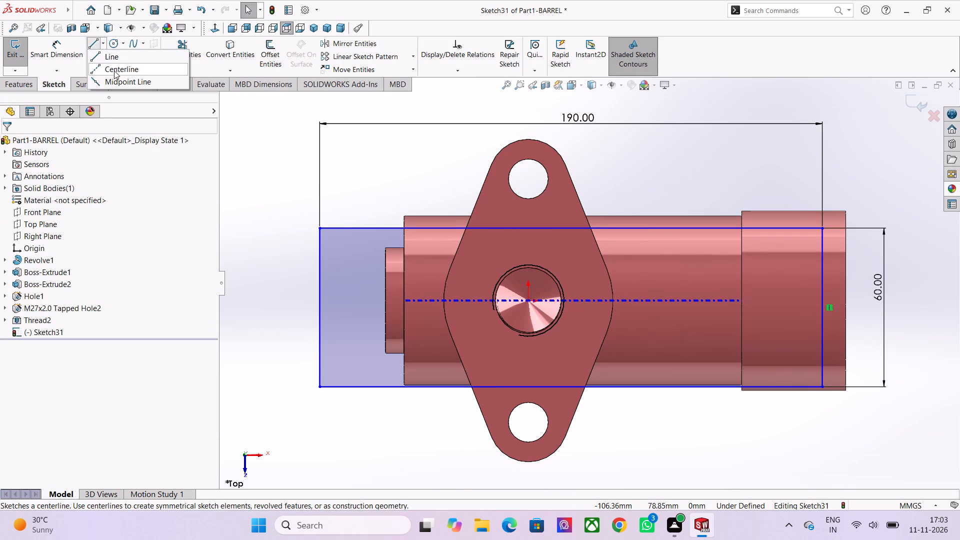
click(114, 70)
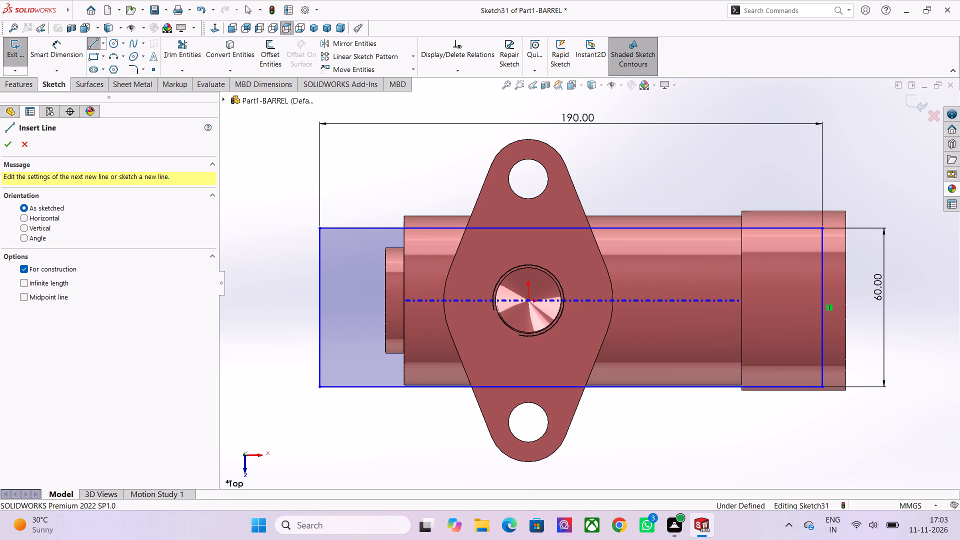
click(247, 301)
scroll(821, 322, down, 1)
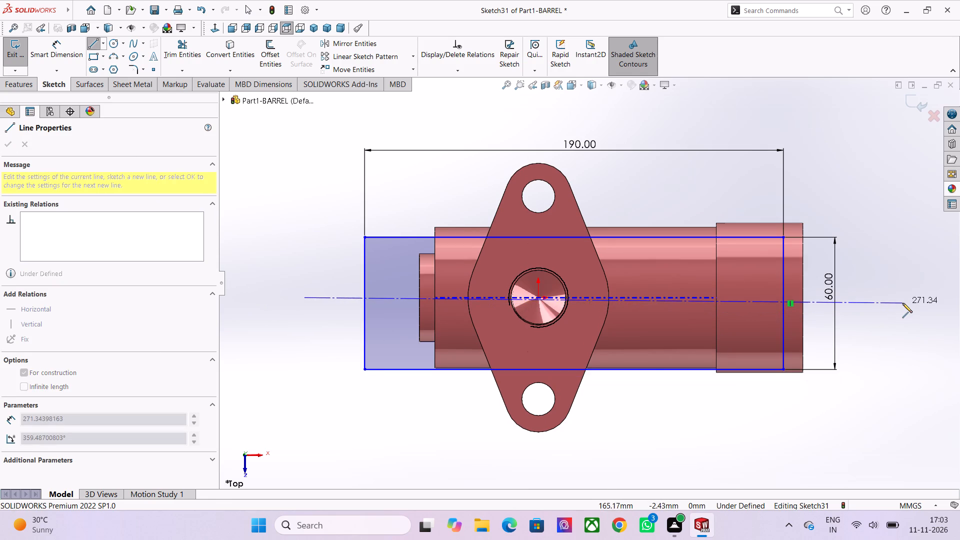
click(904, 298)
key(Escape)
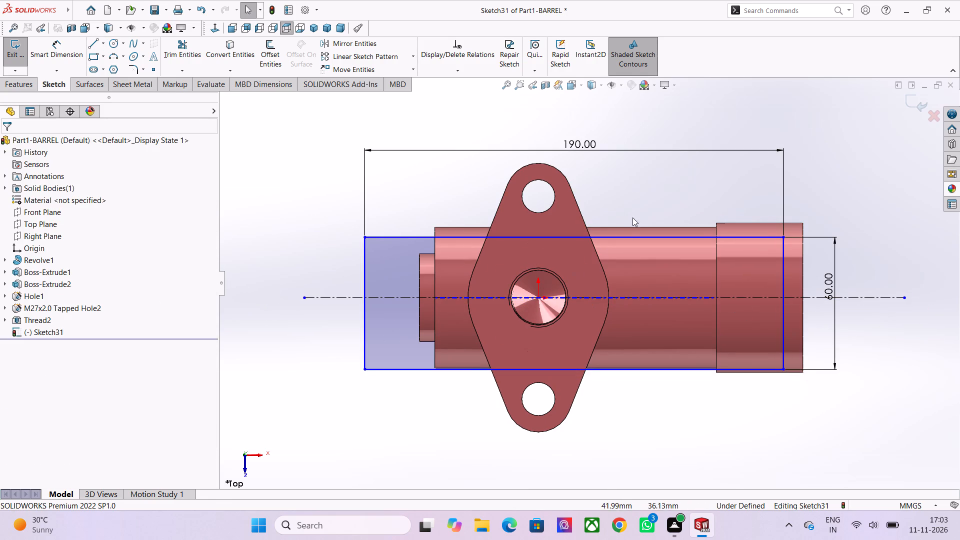
Make the rectangle's two long edges symmetric about the new horizontal centerline.
ctrl+click(640, 238)
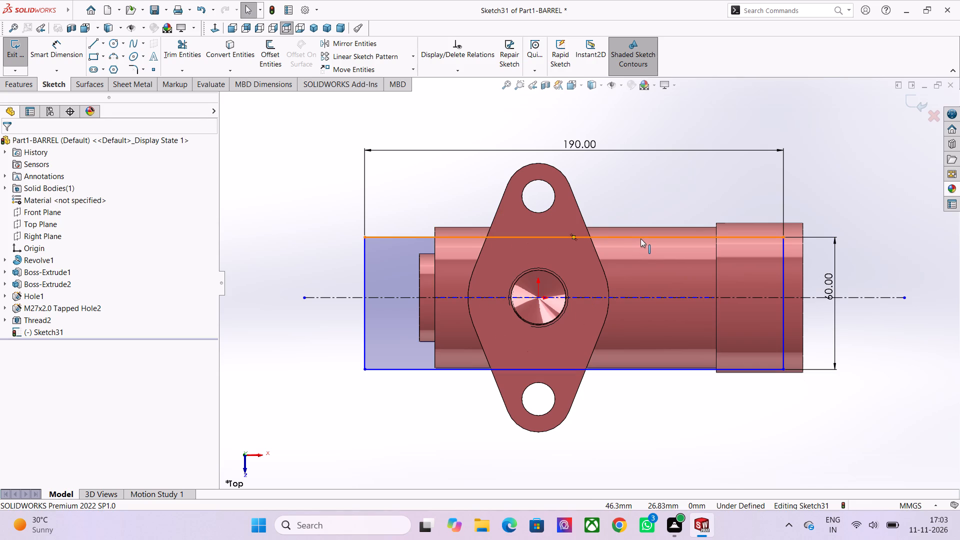
ctrl+click(658, 298)
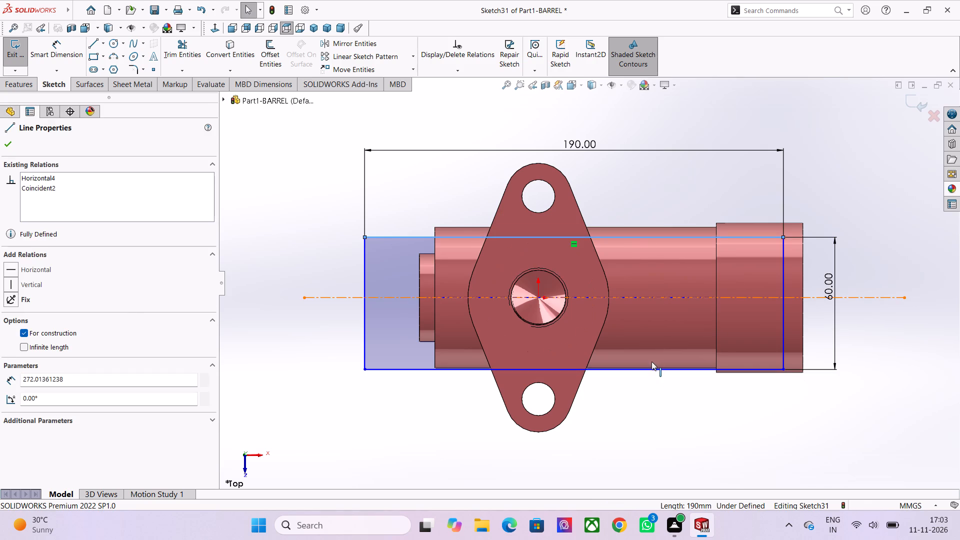
ctrl+click(648, 371)
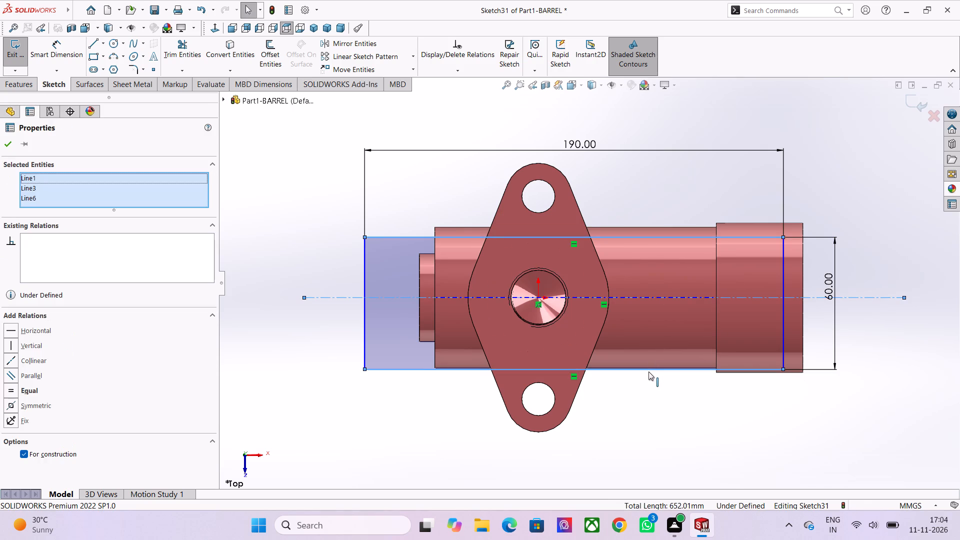
click(40, 408)
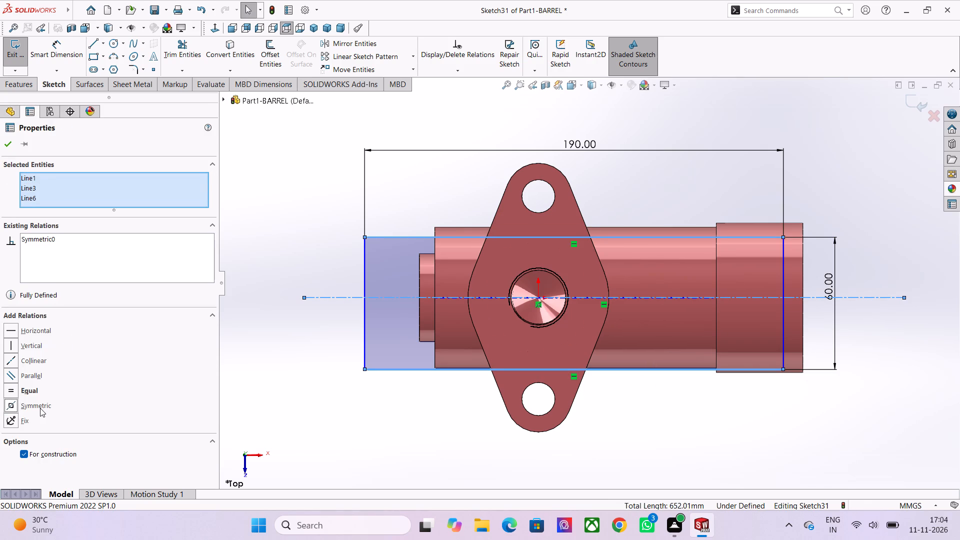
click(11, 141)
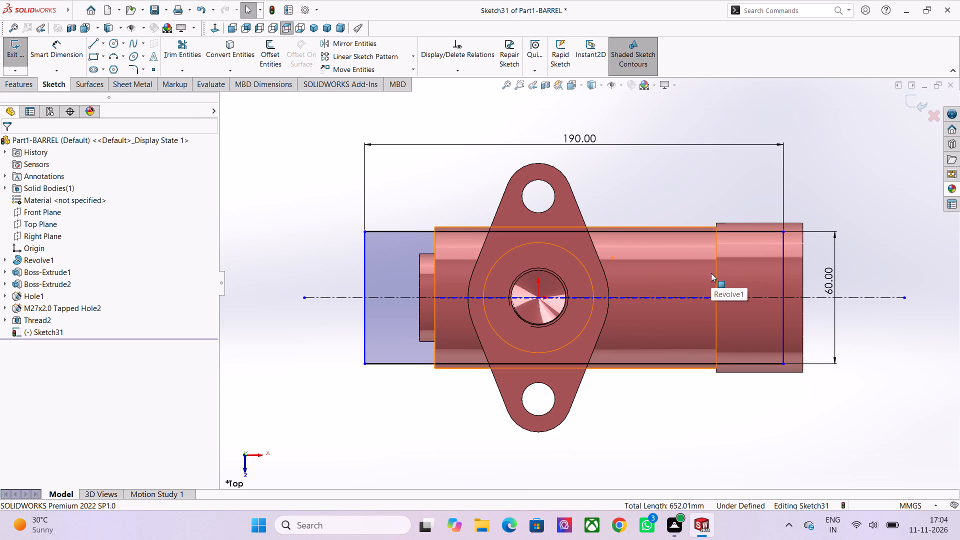
click(706, 386)
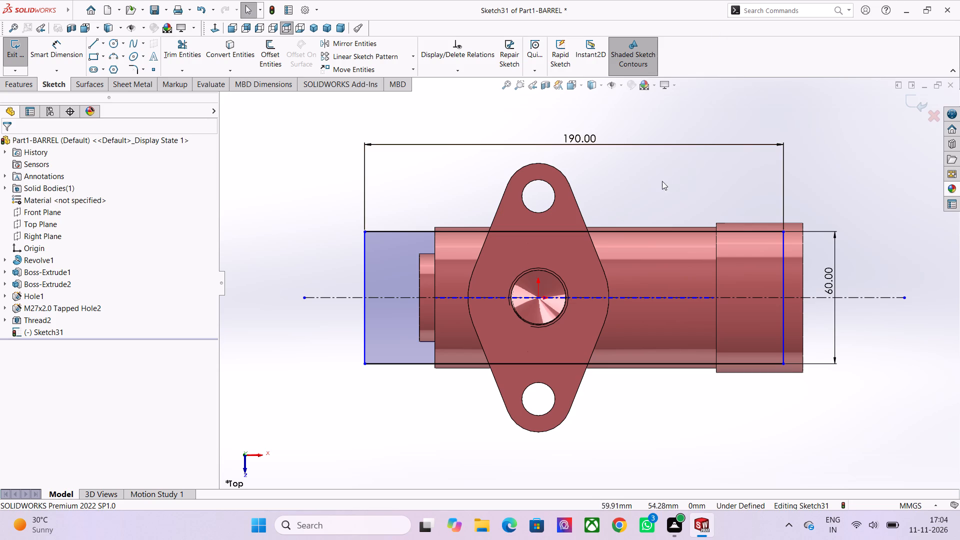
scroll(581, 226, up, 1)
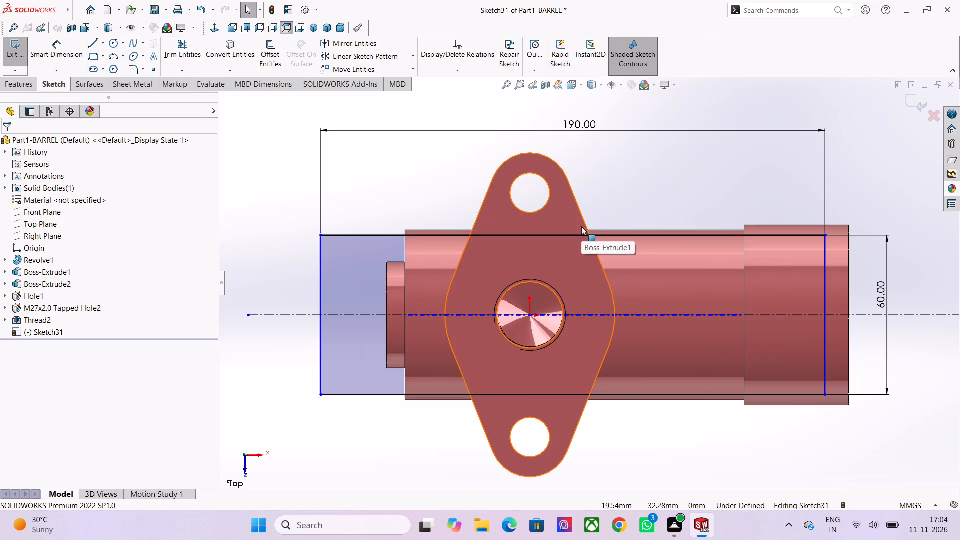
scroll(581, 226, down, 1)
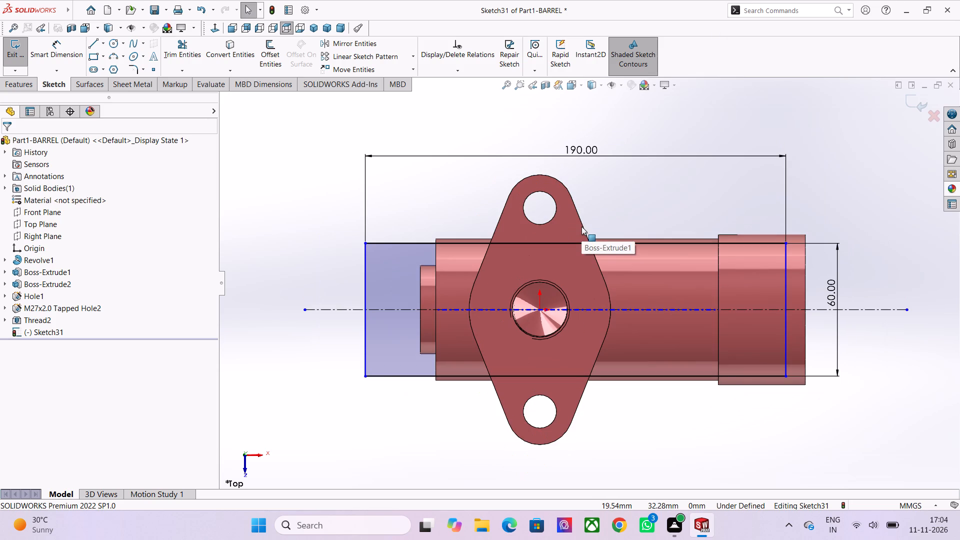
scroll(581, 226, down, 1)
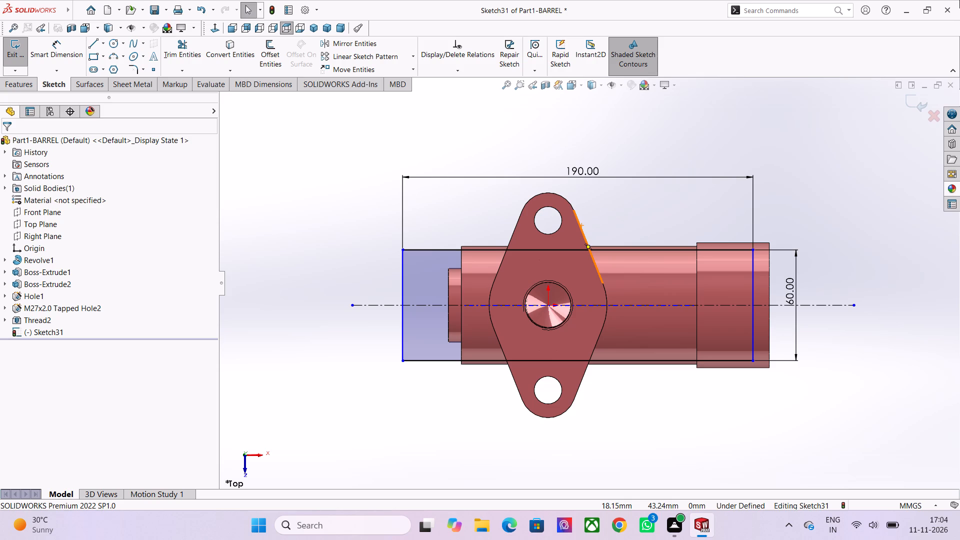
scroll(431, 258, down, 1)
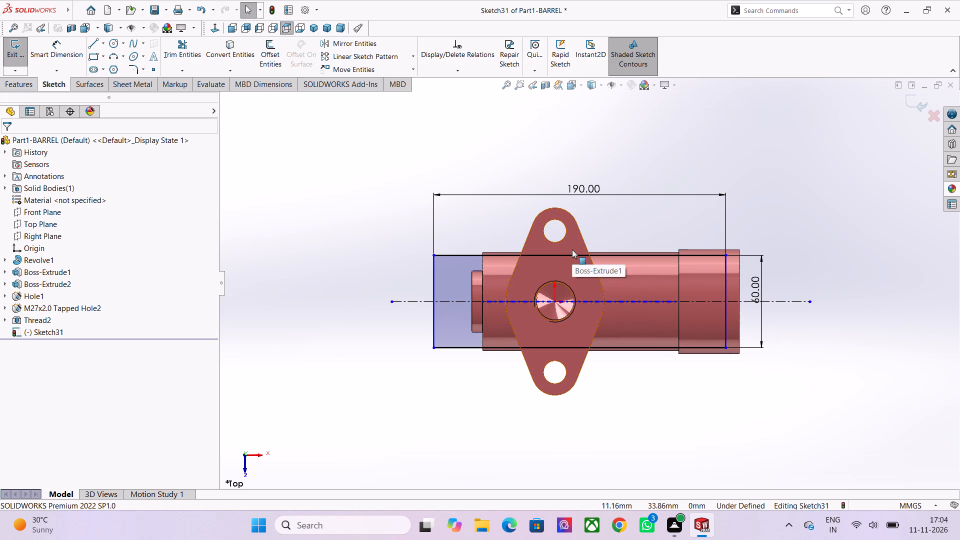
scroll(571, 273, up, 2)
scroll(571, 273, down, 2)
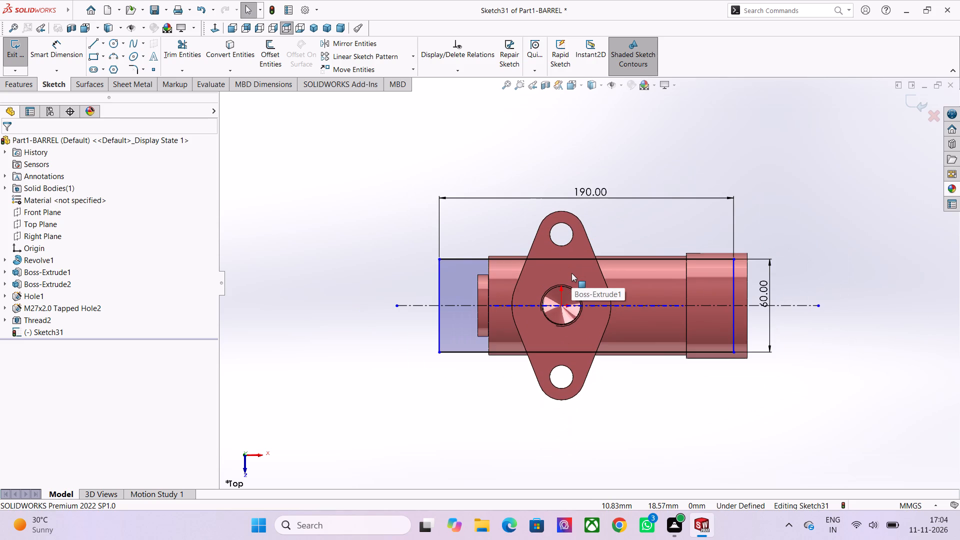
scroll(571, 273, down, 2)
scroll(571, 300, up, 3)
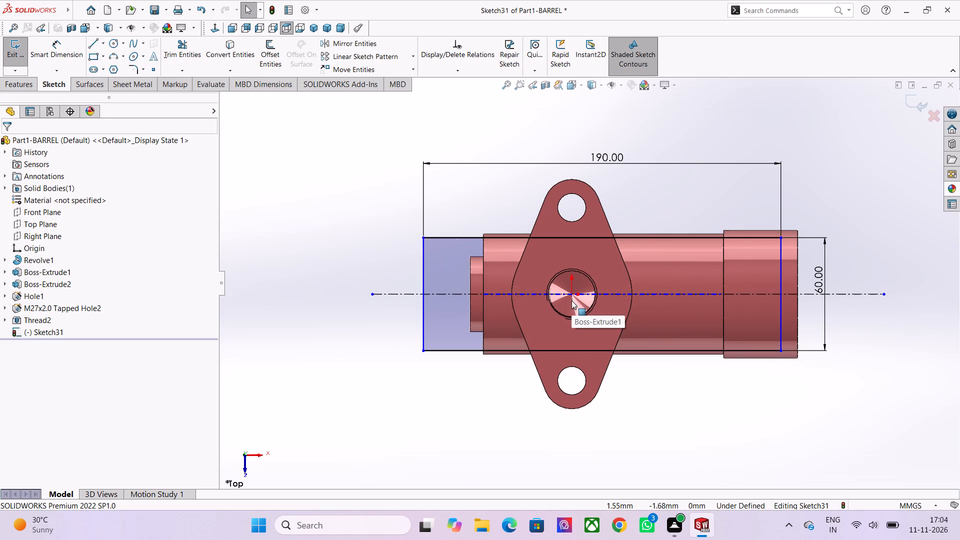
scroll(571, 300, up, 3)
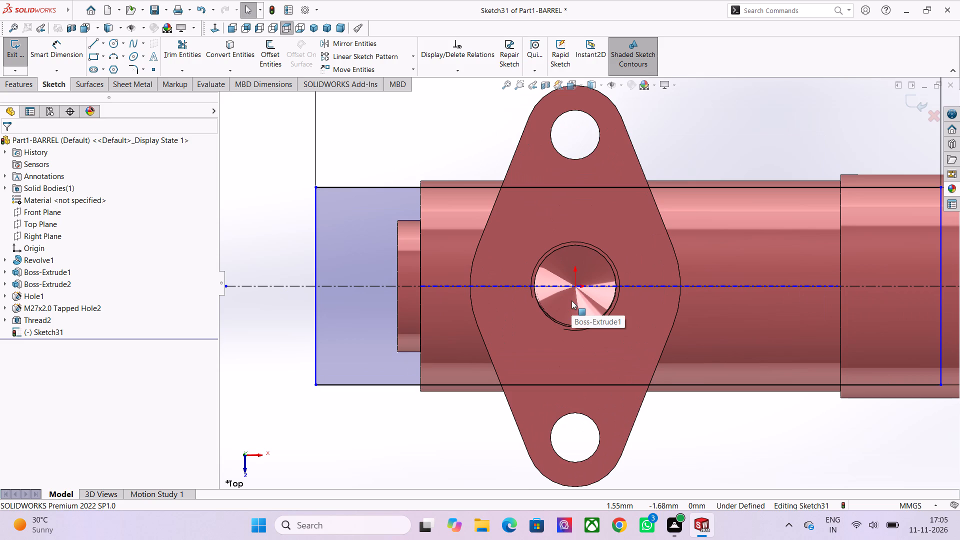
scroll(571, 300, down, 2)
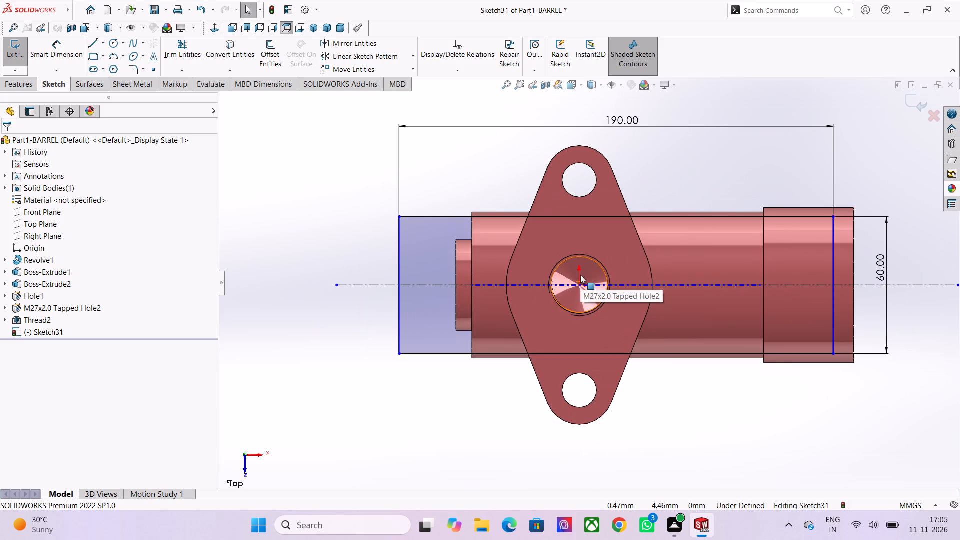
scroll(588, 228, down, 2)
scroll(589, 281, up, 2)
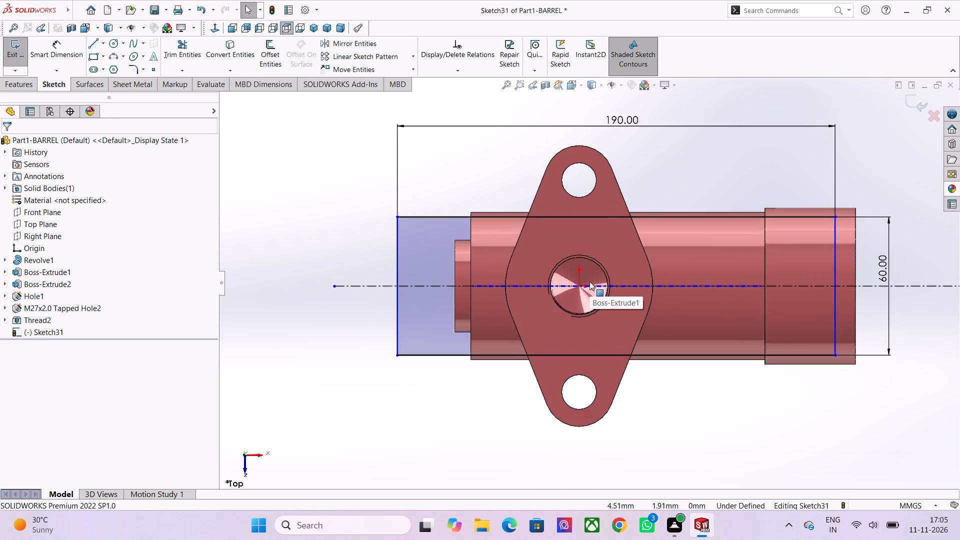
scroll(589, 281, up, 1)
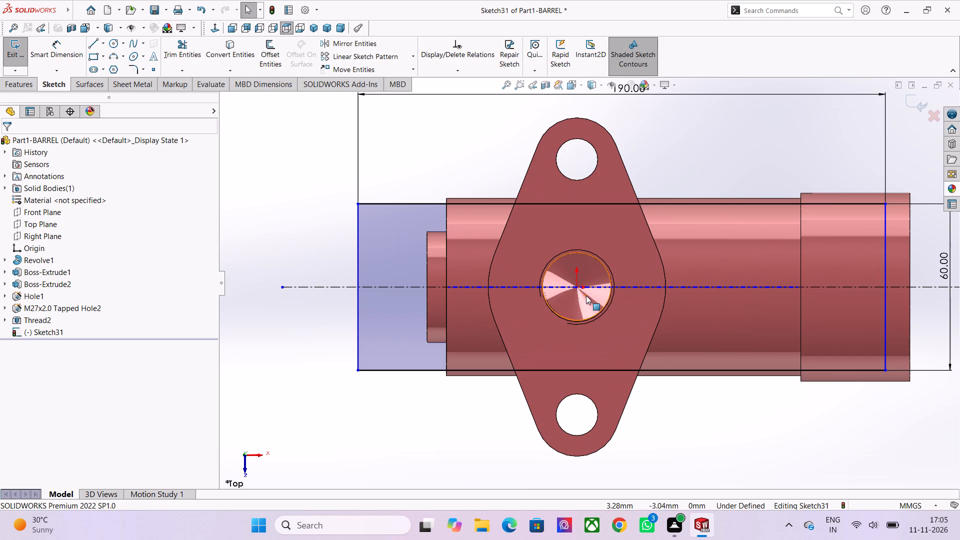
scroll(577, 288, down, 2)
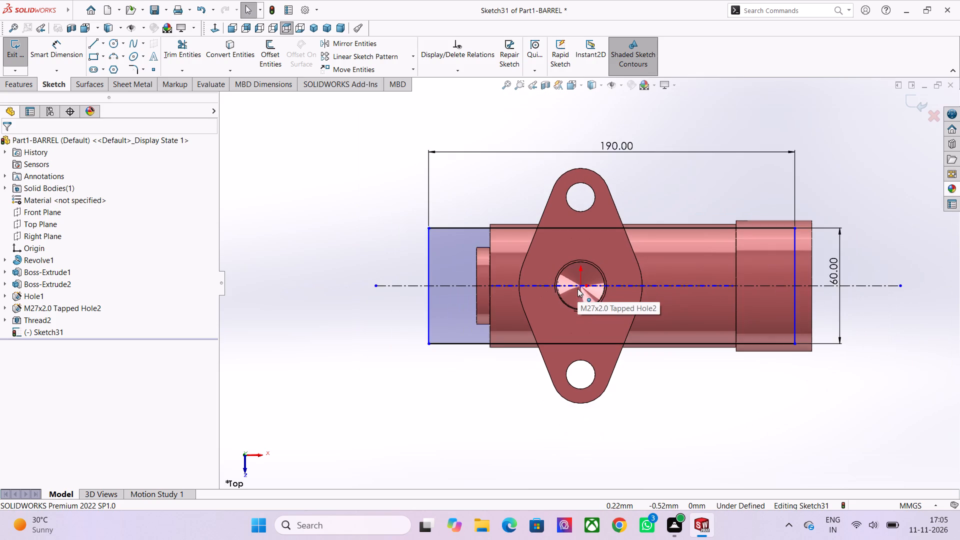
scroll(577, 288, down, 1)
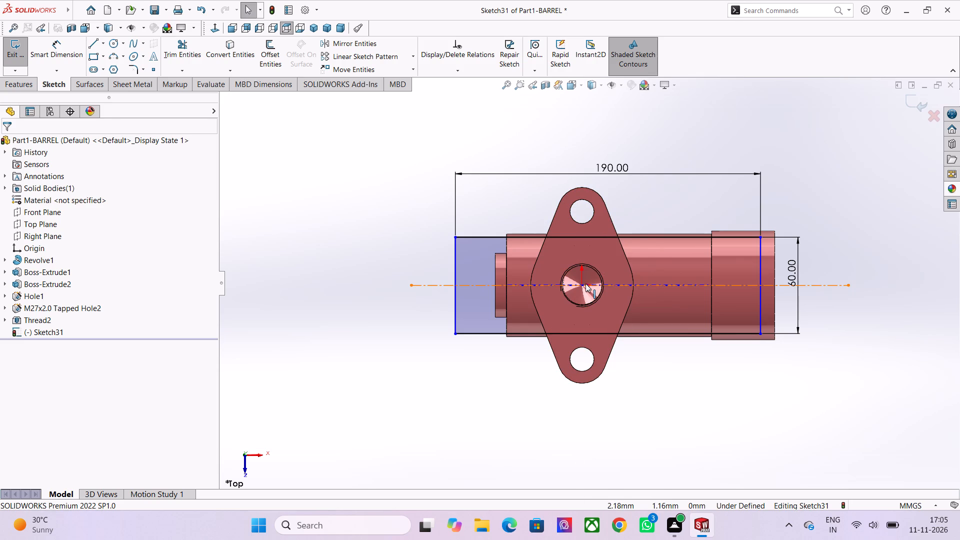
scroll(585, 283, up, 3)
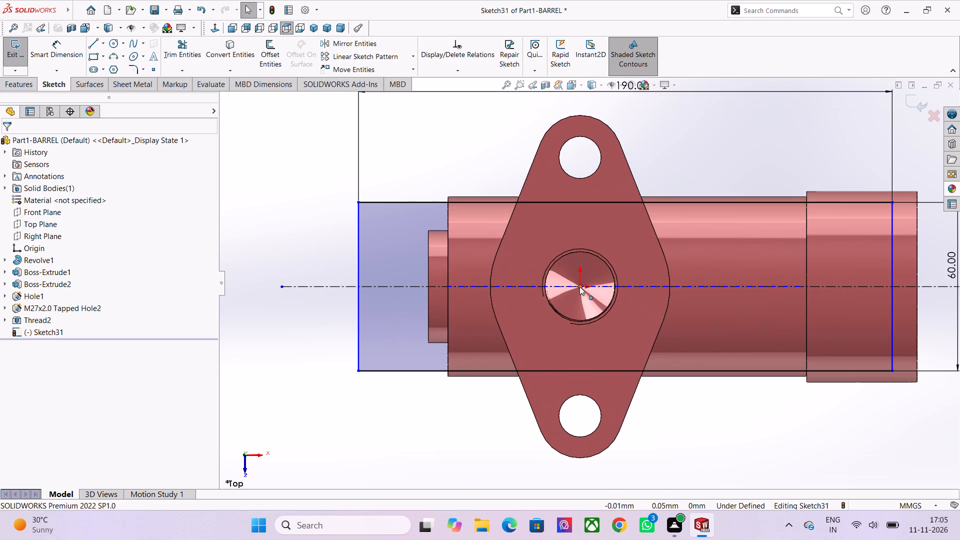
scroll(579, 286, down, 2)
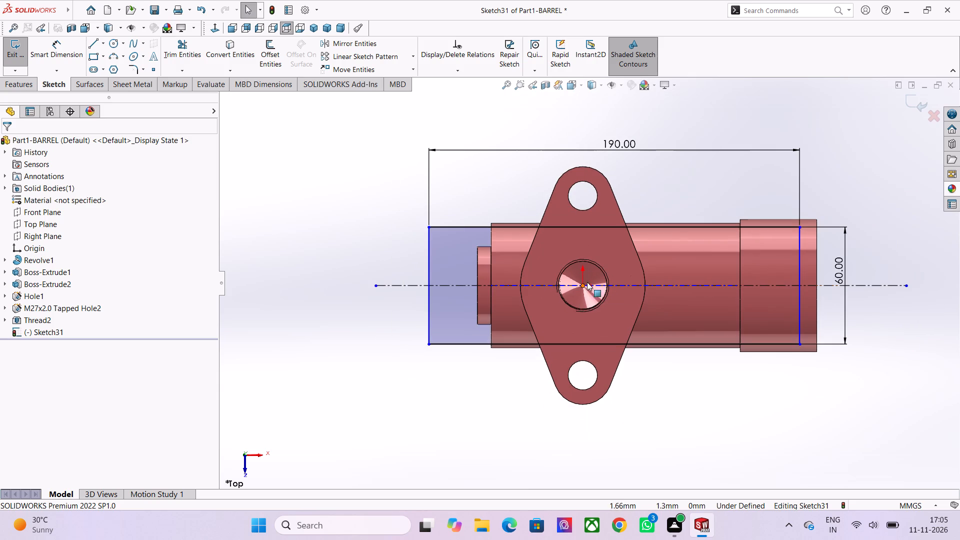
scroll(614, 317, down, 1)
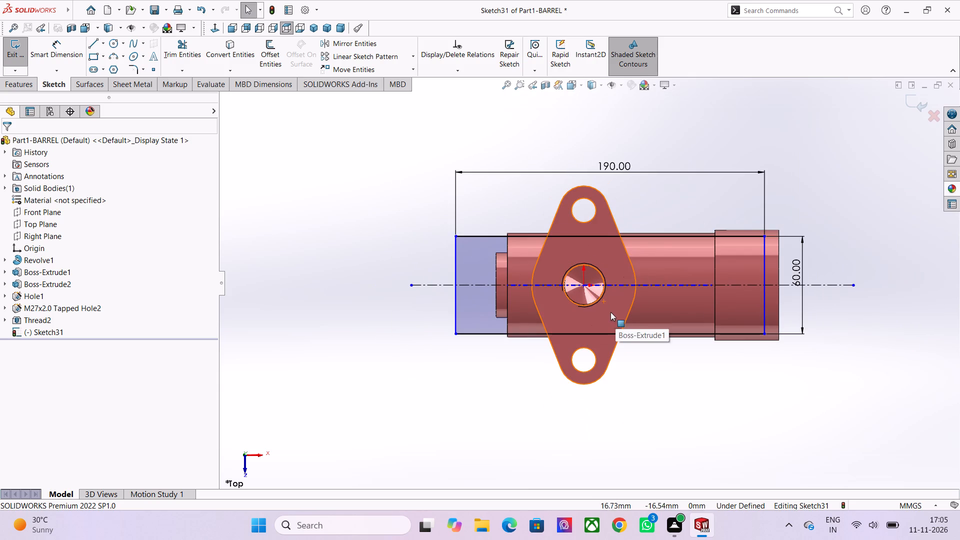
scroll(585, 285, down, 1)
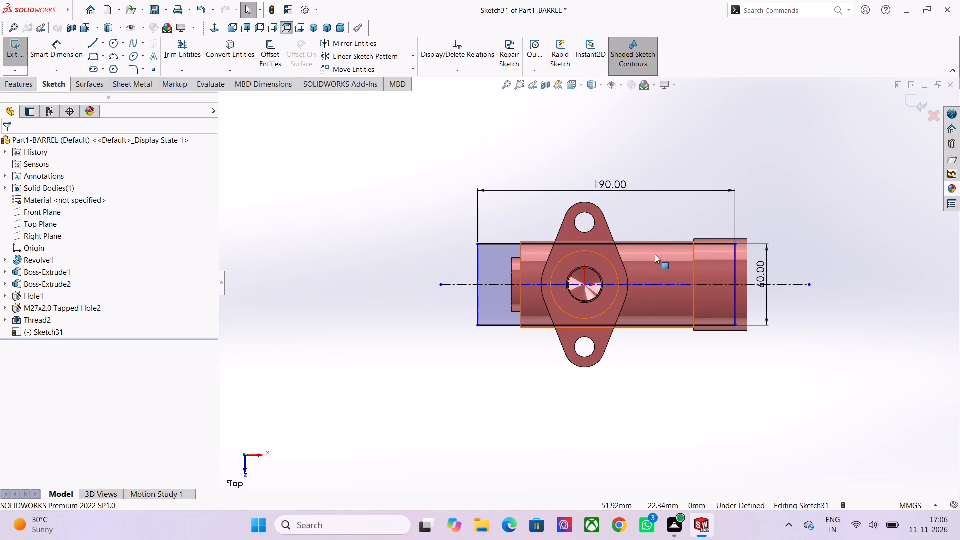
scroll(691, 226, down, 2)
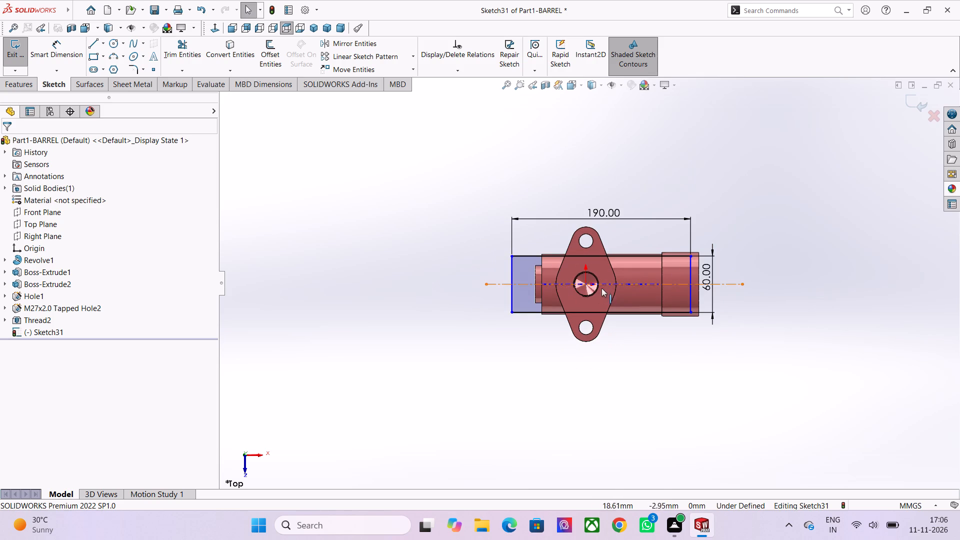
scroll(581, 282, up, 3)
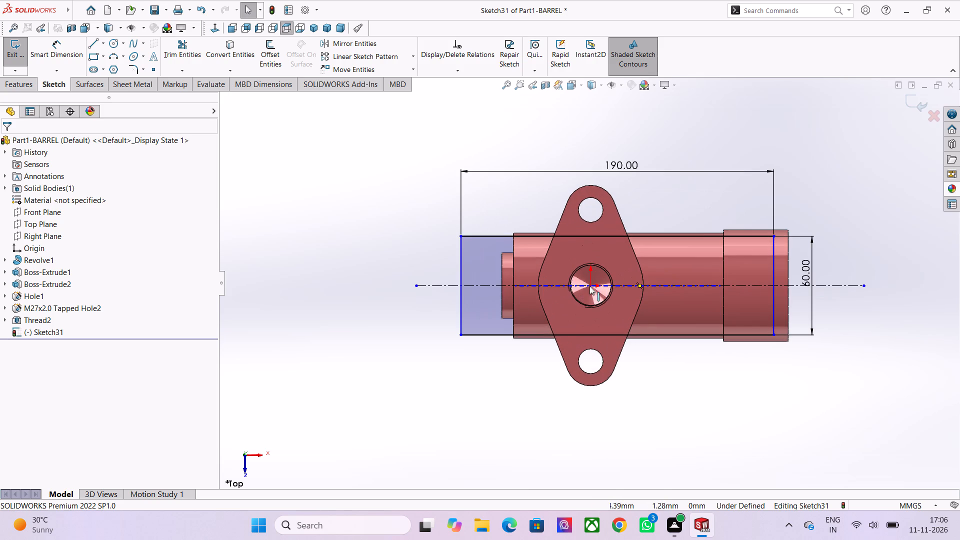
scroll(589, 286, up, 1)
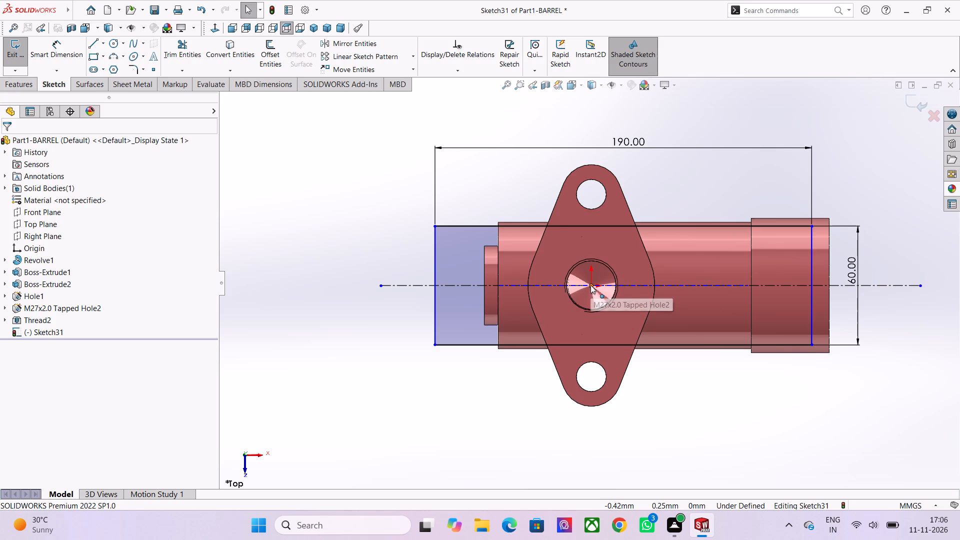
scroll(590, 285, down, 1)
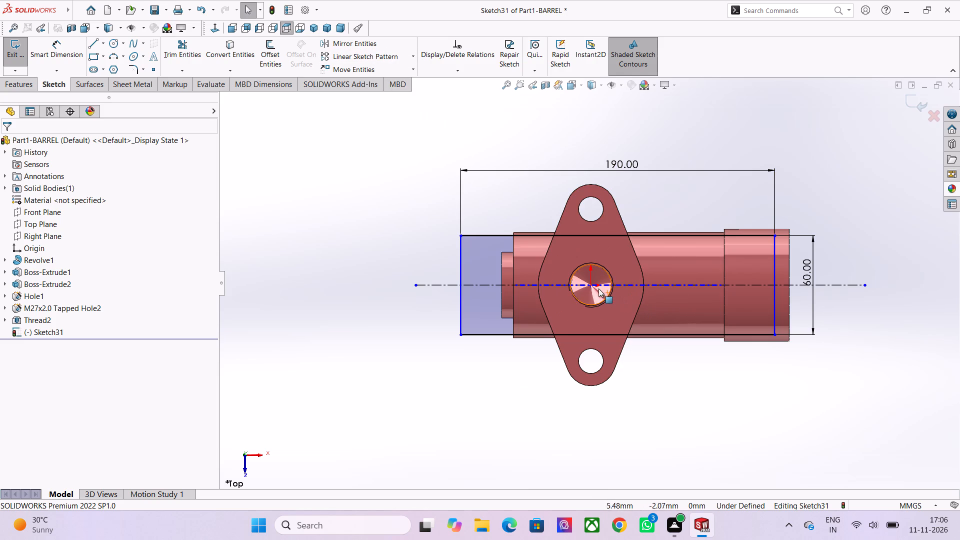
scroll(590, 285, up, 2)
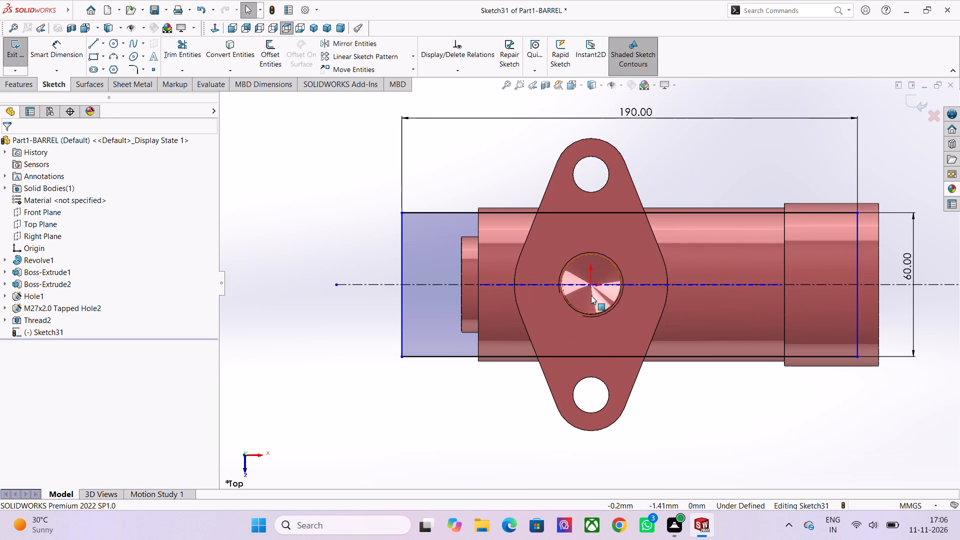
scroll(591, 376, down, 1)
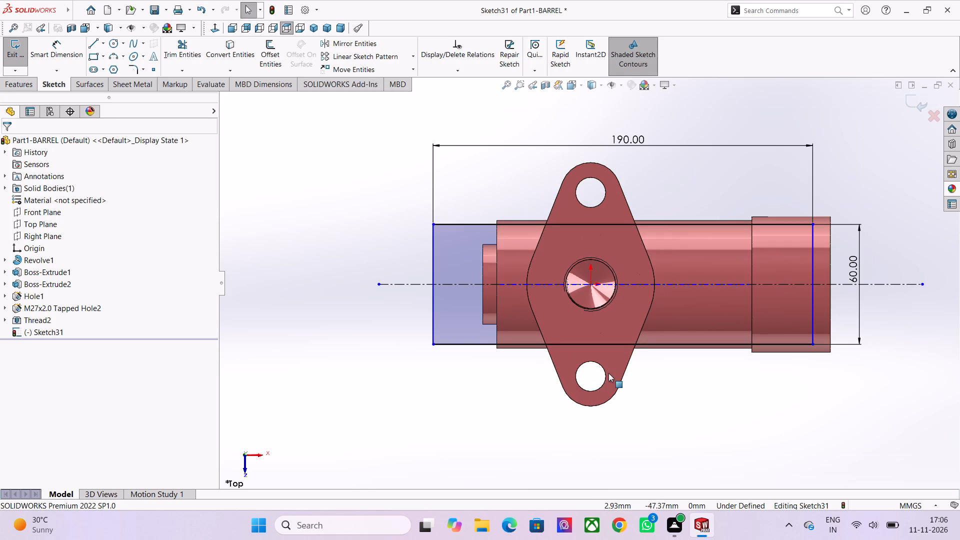
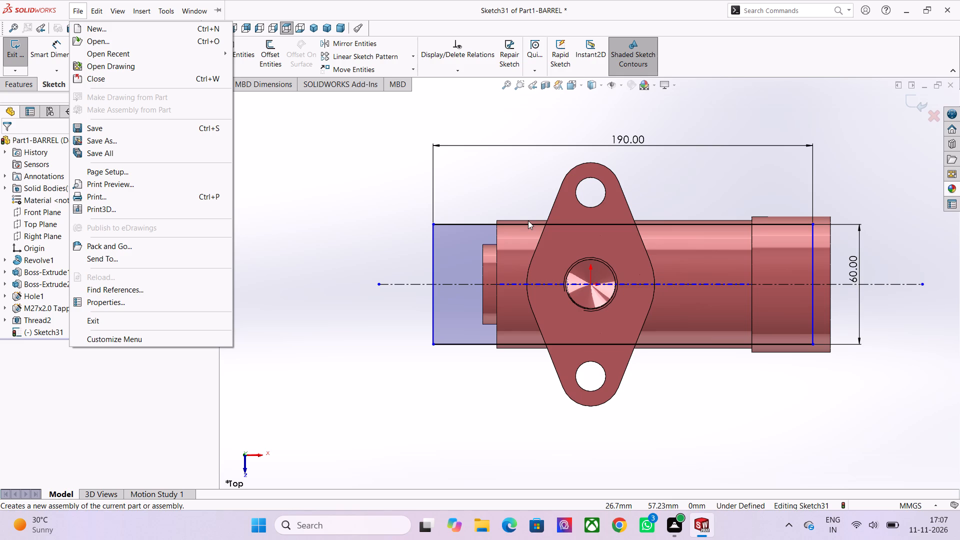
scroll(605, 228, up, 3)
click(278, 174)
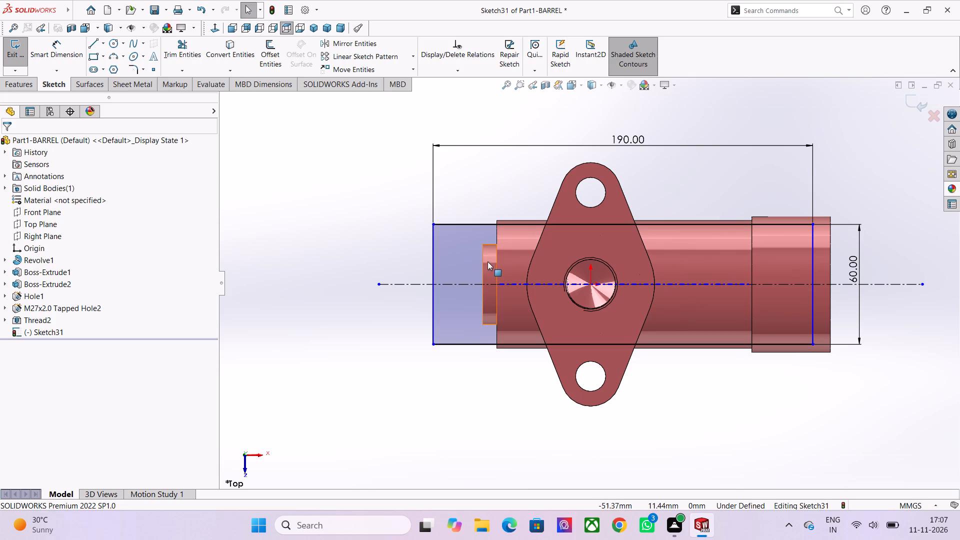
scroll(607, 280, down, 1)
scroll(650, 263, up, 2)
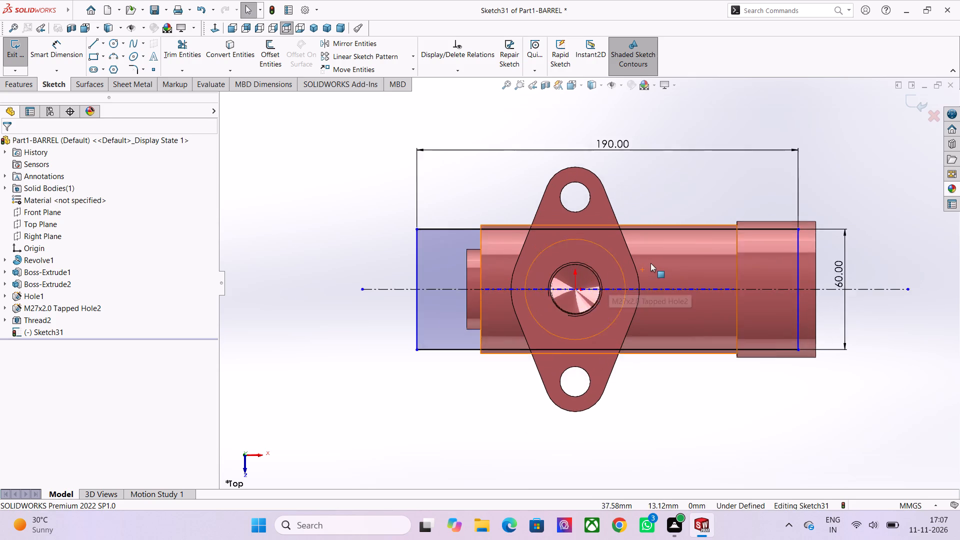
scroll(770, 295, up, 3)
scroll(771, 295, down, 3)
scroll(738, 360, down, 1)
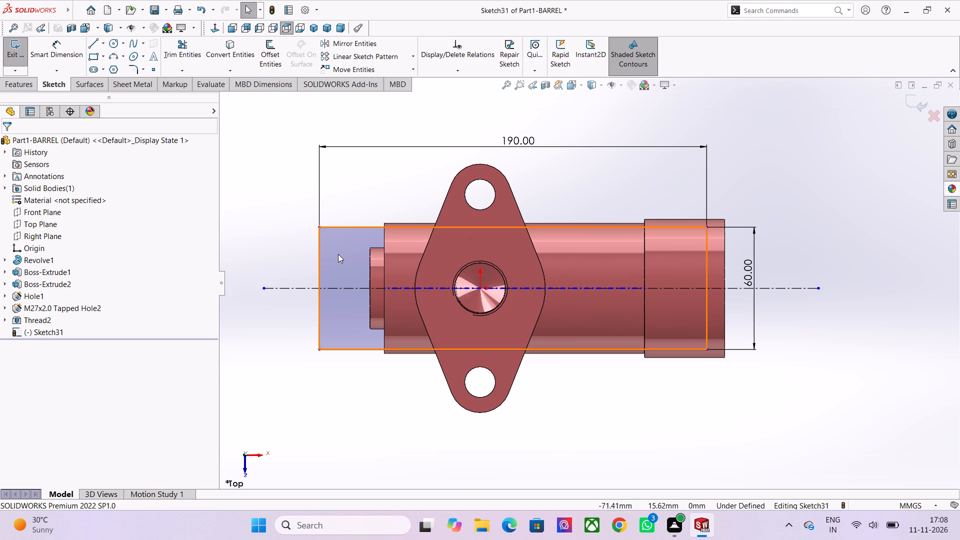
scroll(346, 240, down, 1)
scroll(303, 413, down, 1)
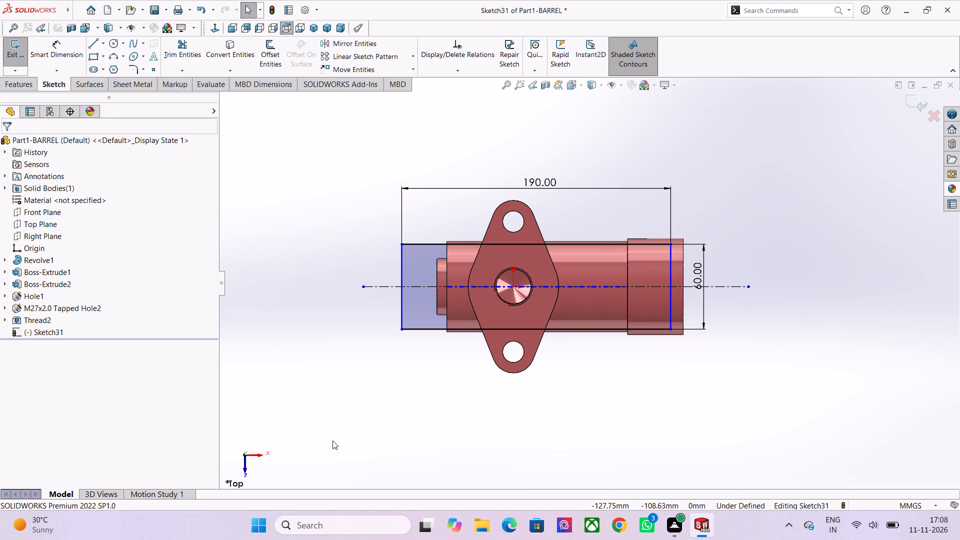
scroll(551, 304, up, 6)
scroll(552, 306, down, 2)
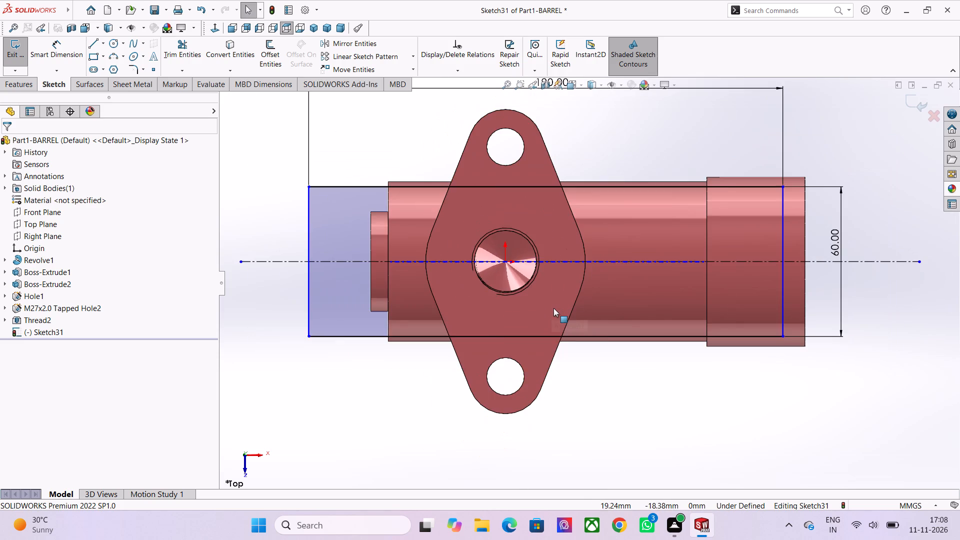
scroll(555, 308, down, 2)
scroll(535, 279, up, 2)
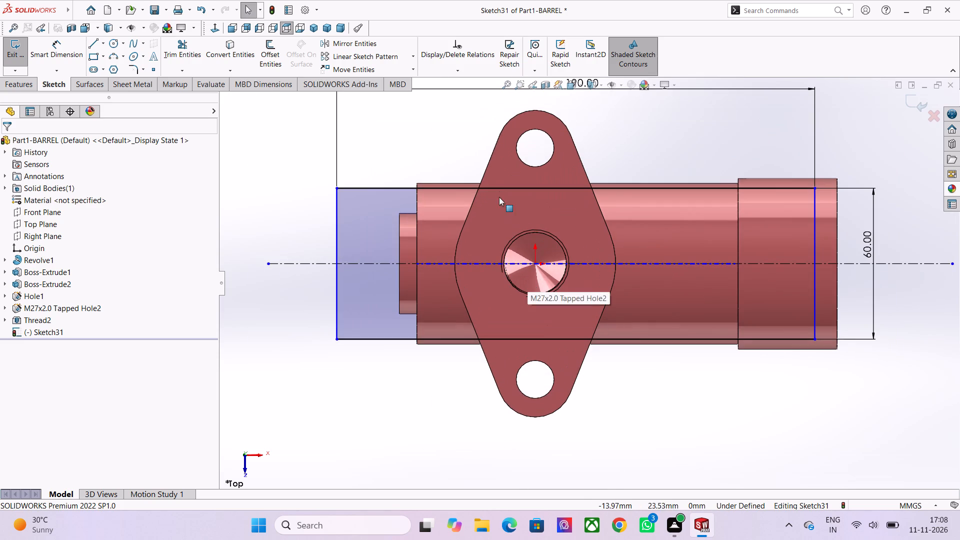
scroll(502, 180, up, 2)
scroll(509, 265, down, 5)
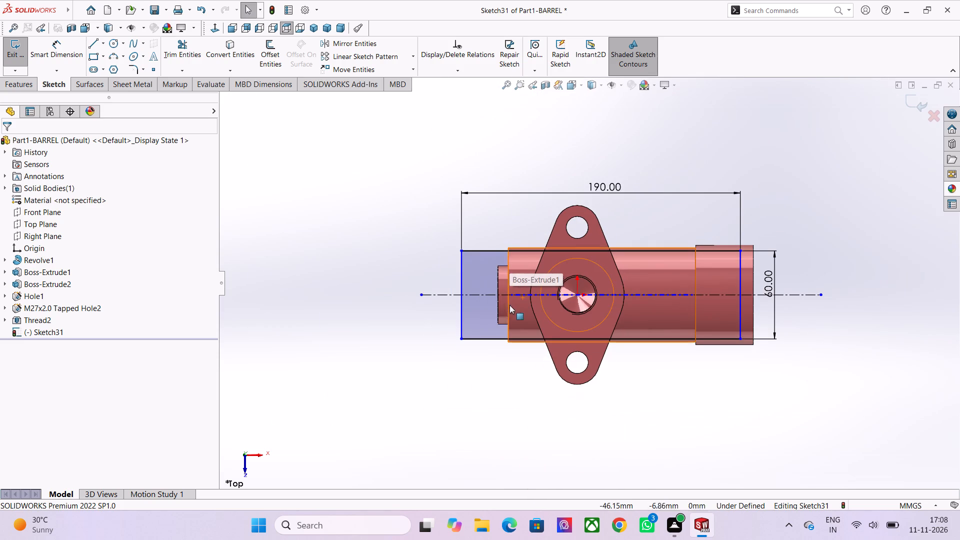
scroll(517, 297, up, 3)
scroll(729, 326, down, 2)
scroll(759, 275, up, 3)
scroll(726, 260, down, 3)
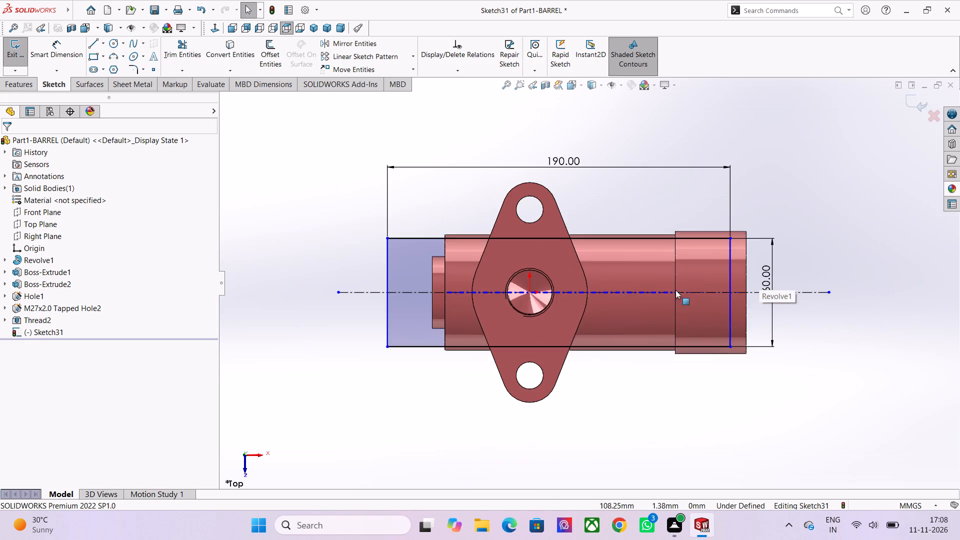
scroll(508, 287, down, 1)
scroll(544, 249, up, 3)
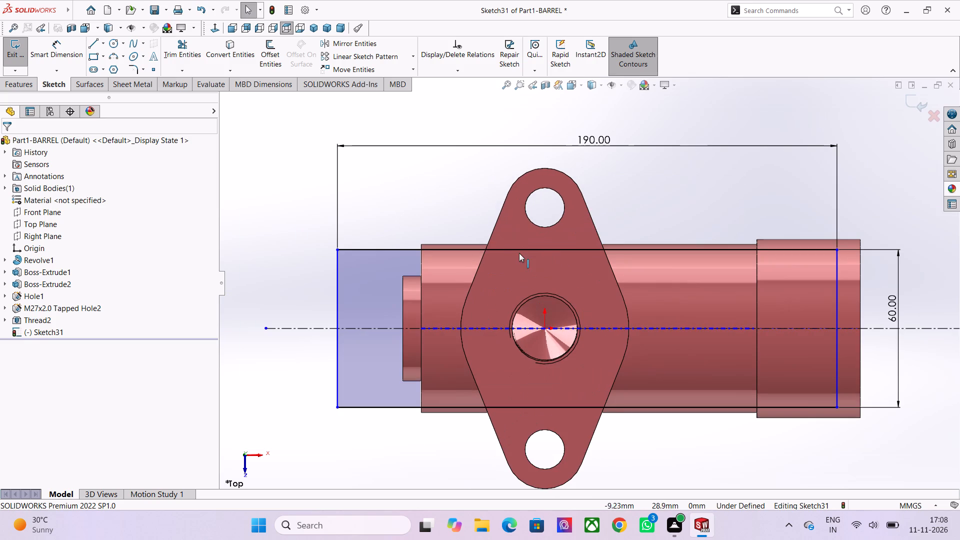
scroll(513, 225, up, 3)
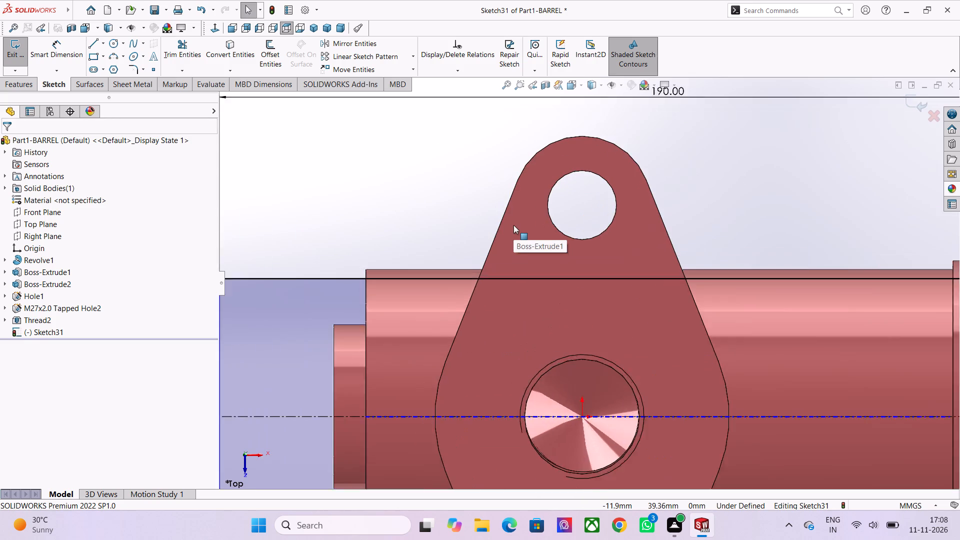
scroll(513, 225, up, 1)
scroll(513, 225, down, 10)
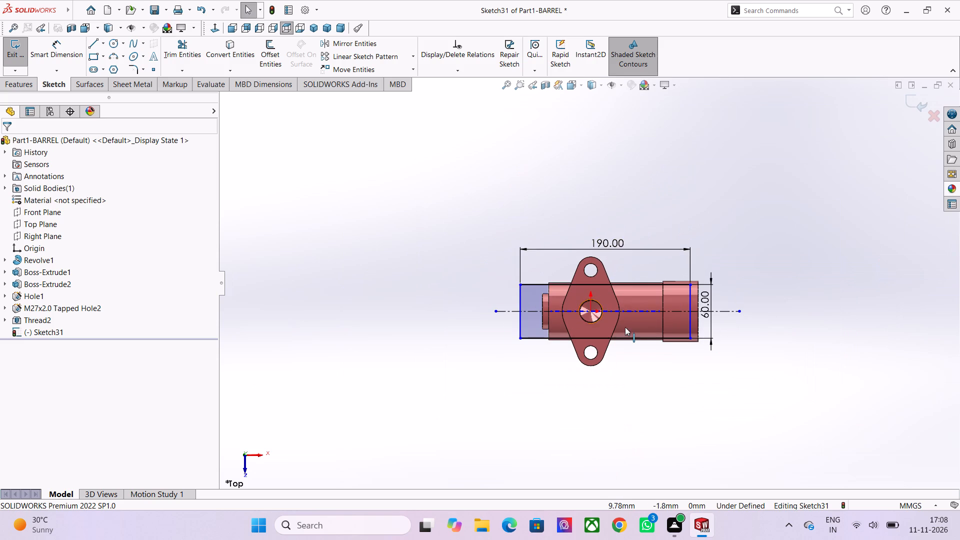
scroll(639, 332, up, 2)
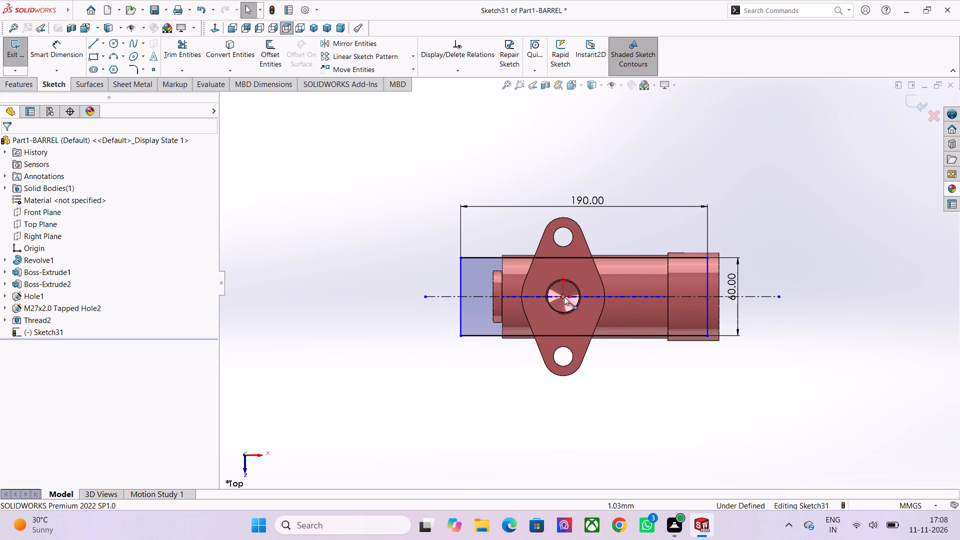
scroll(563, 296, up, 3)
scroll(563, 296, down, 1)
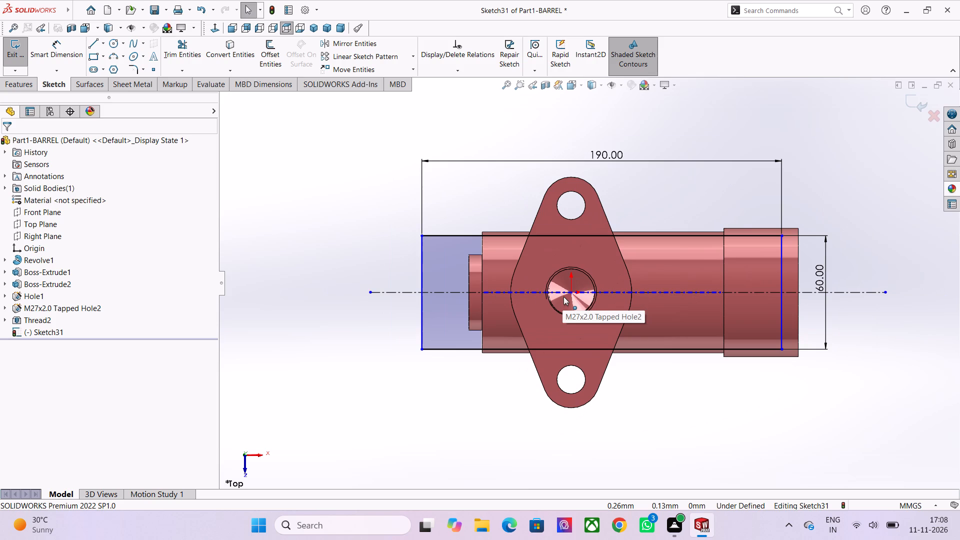
Set the length of the rectangle over the barrel to 195 mm.
double_click(605, 156)
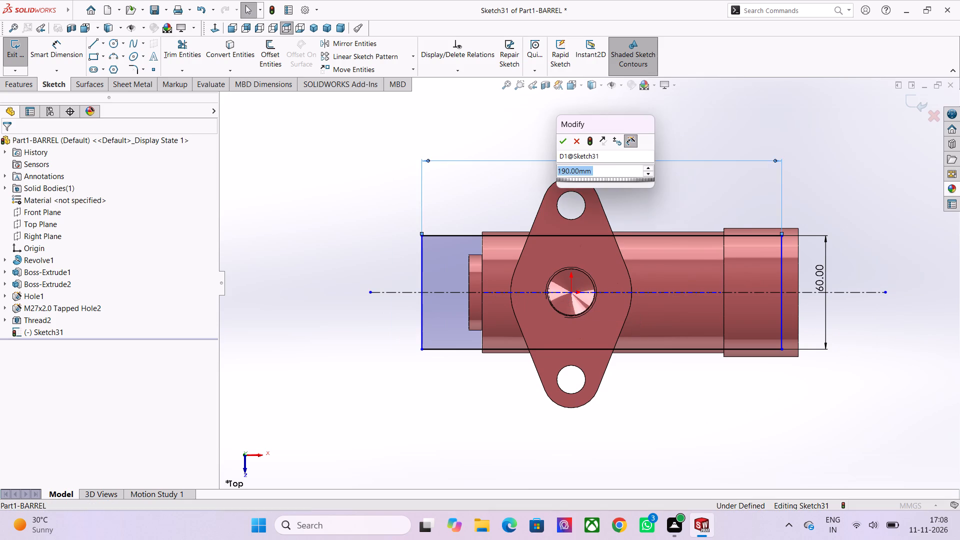
text(195)
key(Return)
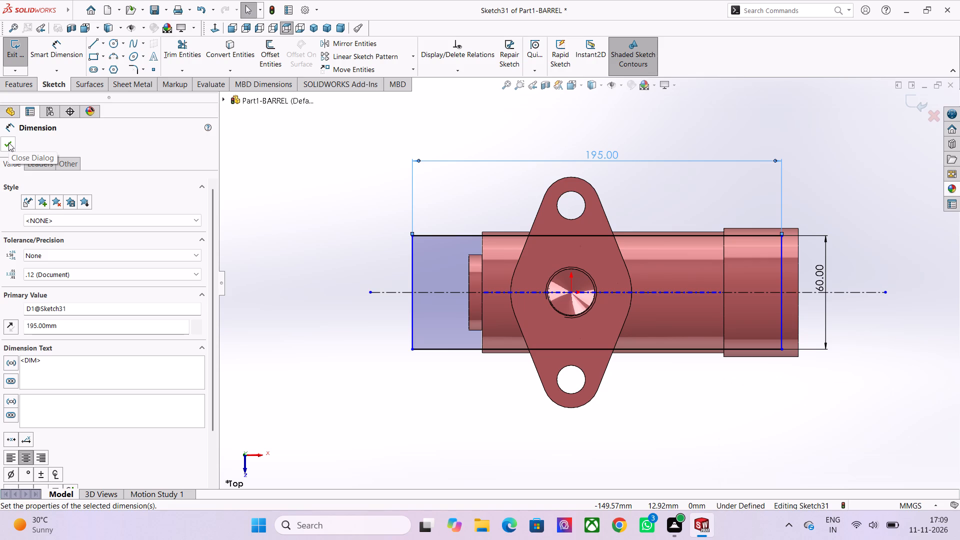
click(8, 142)
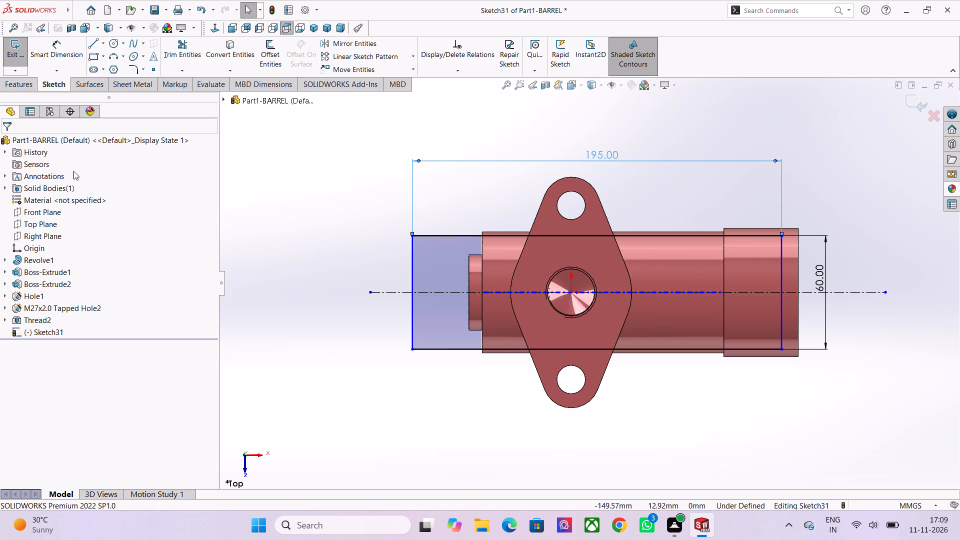
Round all four corners of the rectangle with 10 mm sketch fillets.
scroll(783, 271, up, 1)
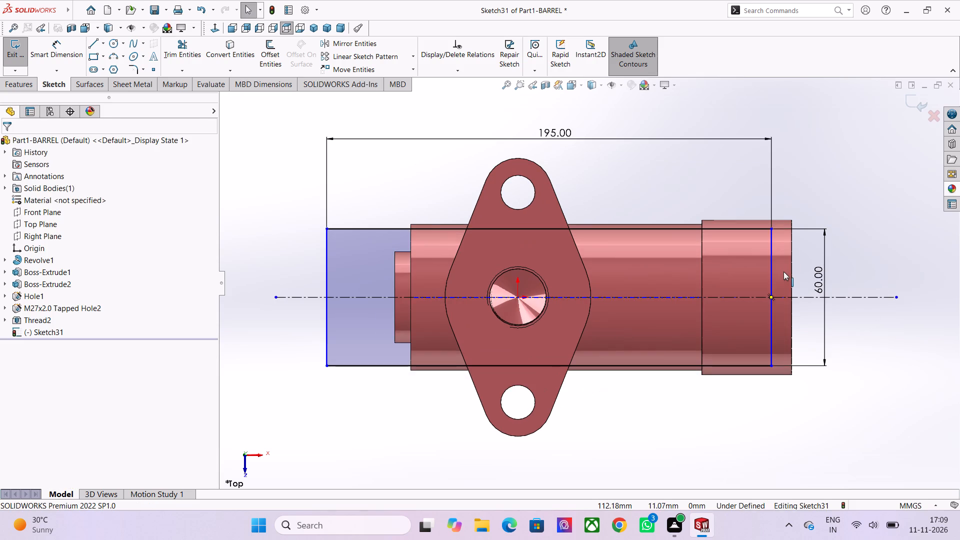
scroll(783, 272, down, 1)
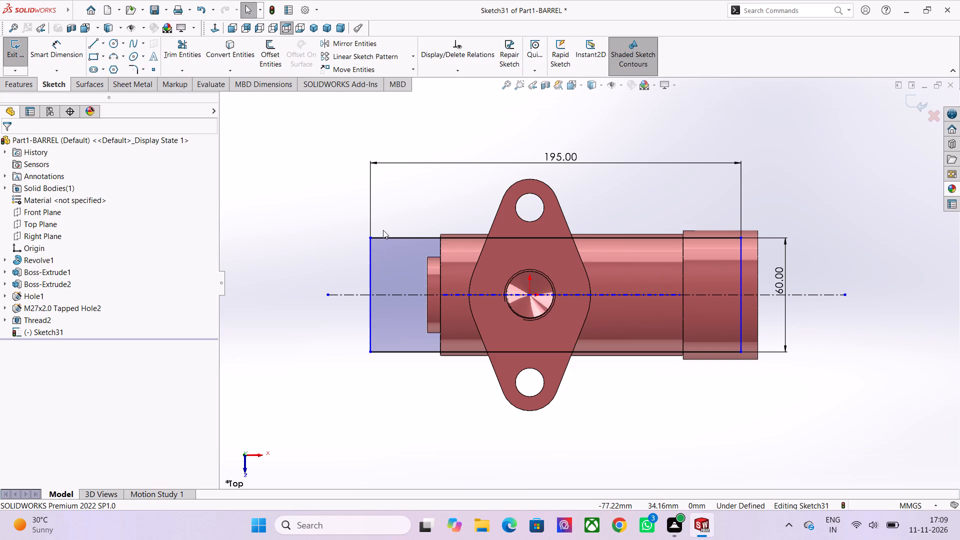
click(138, 68)
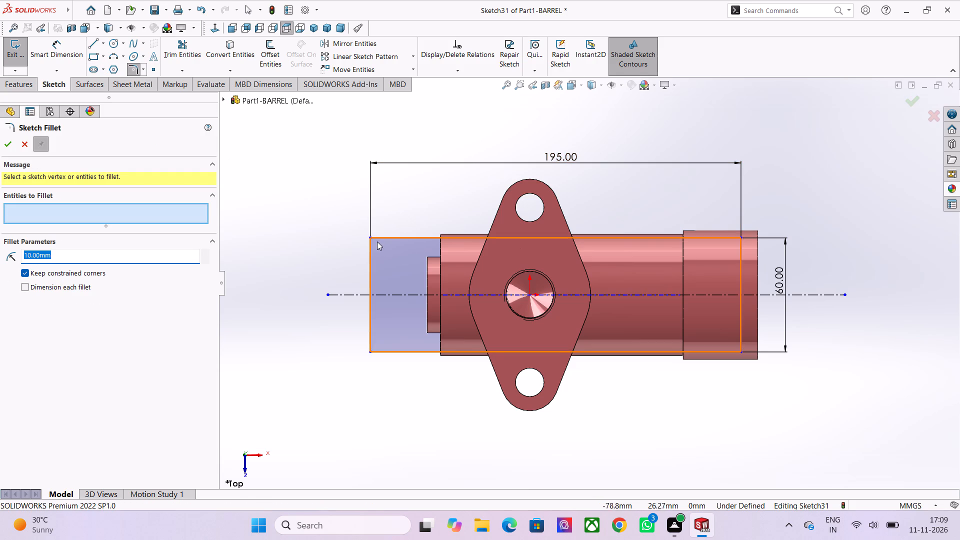
click(370, 237)
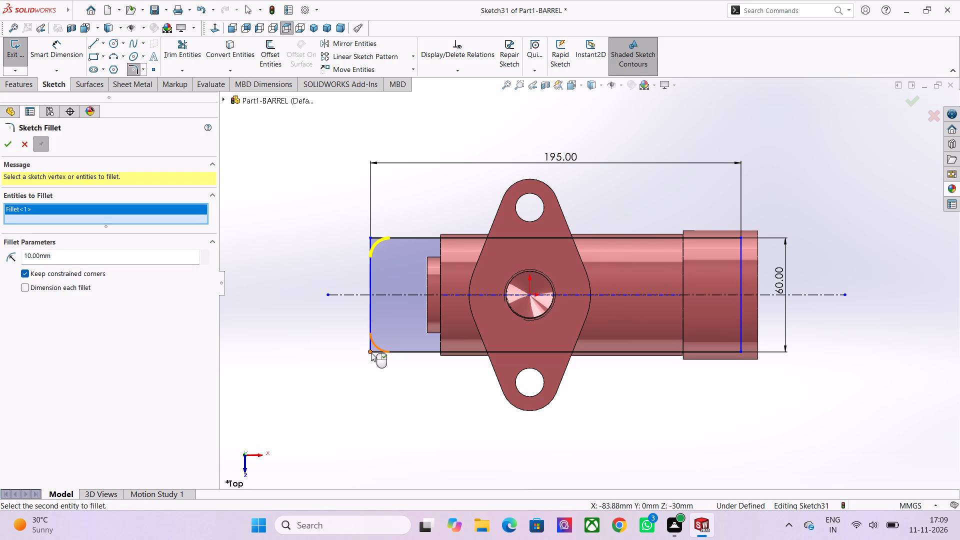
click(371, 352)
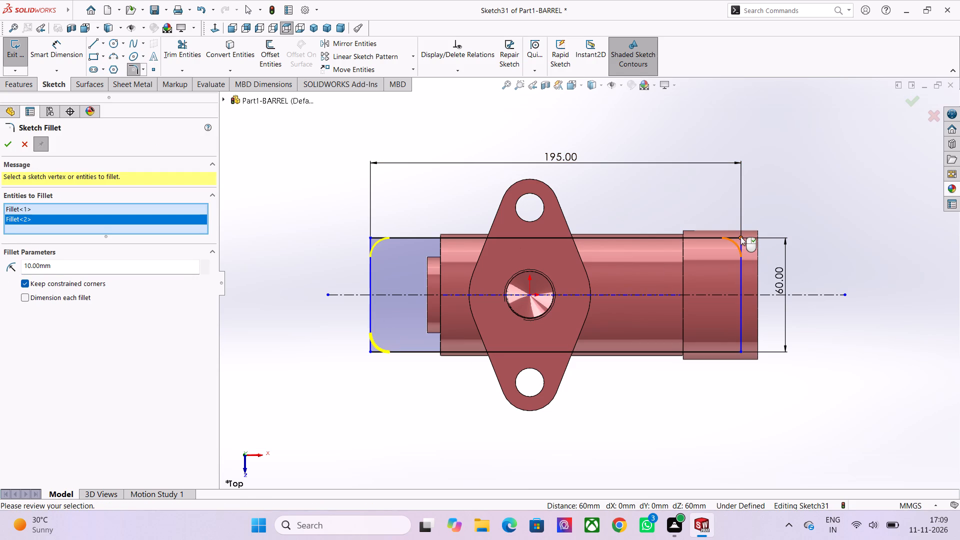
click(740, 236)
click(741, 352)
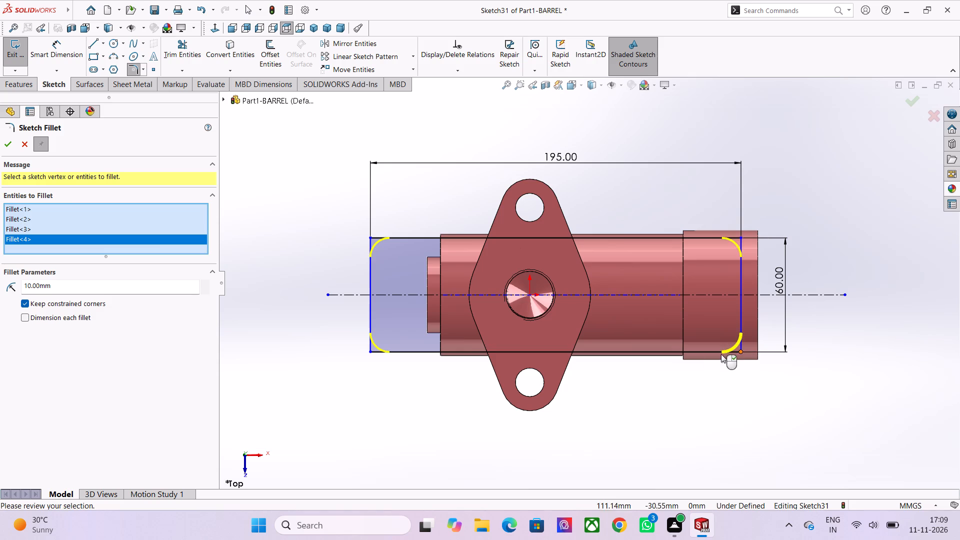
click(5, 148)
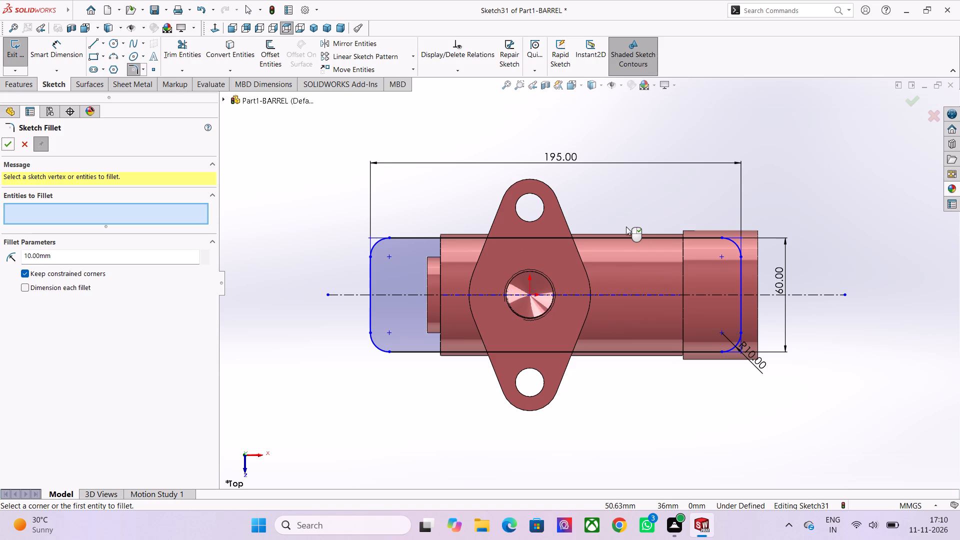
Dimension the distance from the origin to the rectangle's short edge beyond the barrel's narrow stepped end as 70 mm.
click(59, 50)
click(531, 297)
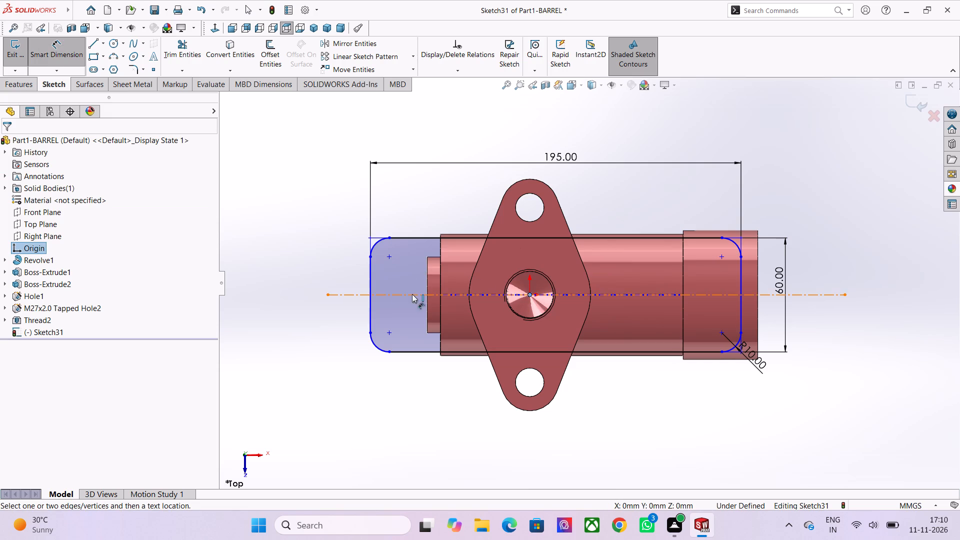
click(367, 289)
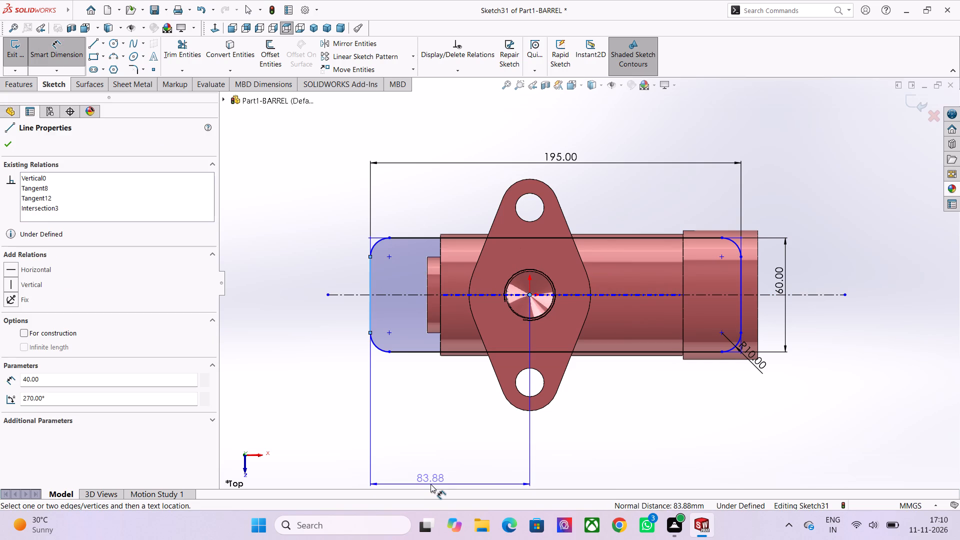
click(433, 469)
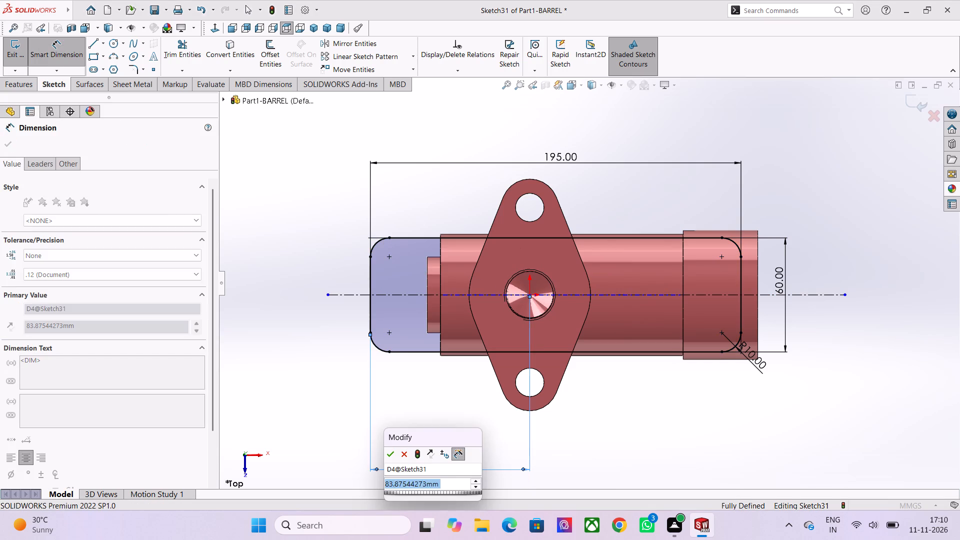
text(70)
key(Return)
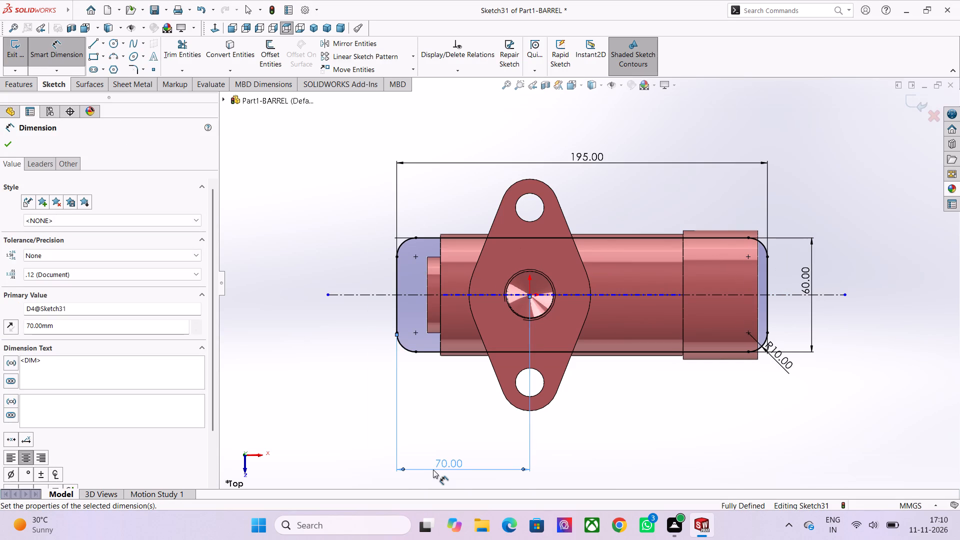
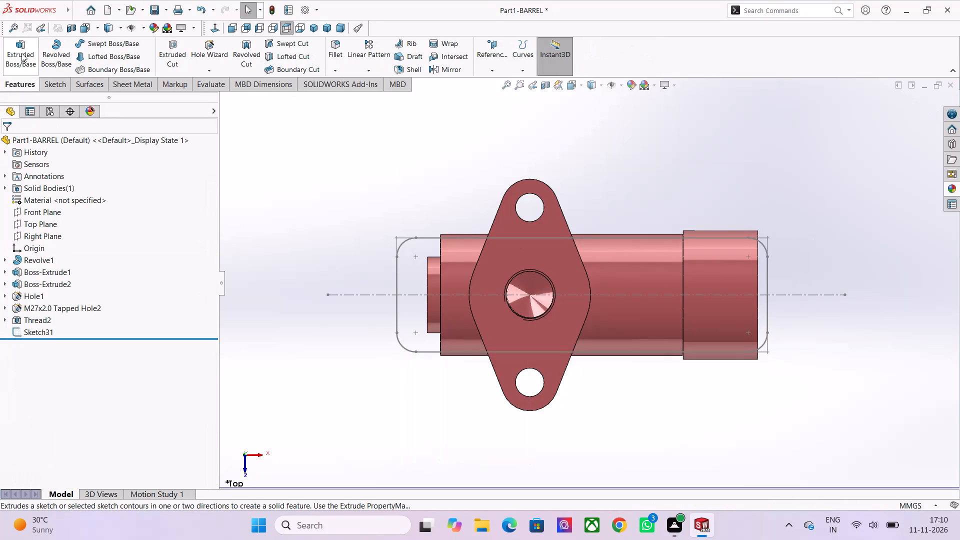
Set up a Blind boss extrude of the rounded rectangle sketch, starting at a 110 mm offset from the sketch plane.
click(21, 53)
scroll(95, 69, down, 2)
scroll(706, 407, down, 1)
middle_drag(661, 379, 655, 306)
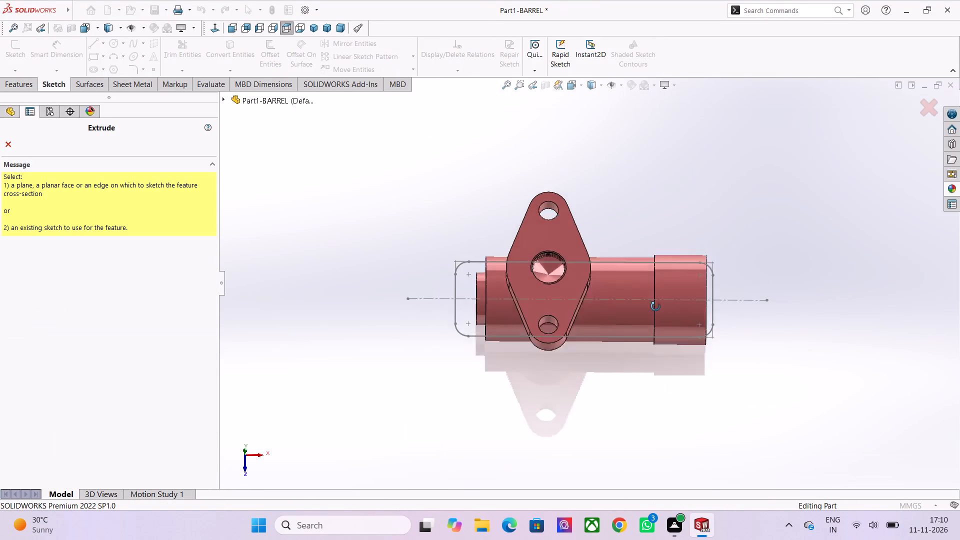
middle_drag(655, 306, 673, 278)
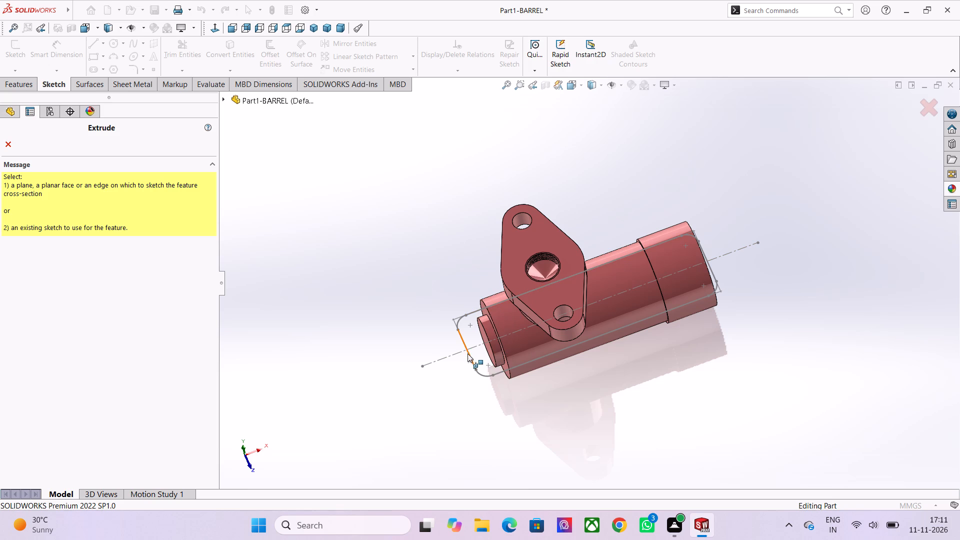
click(464, 341)
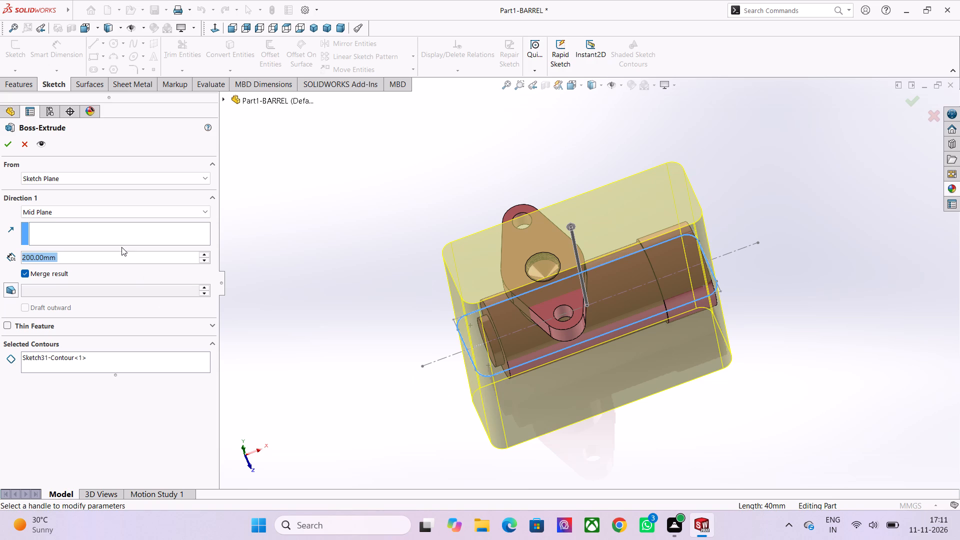
click(115, 210)
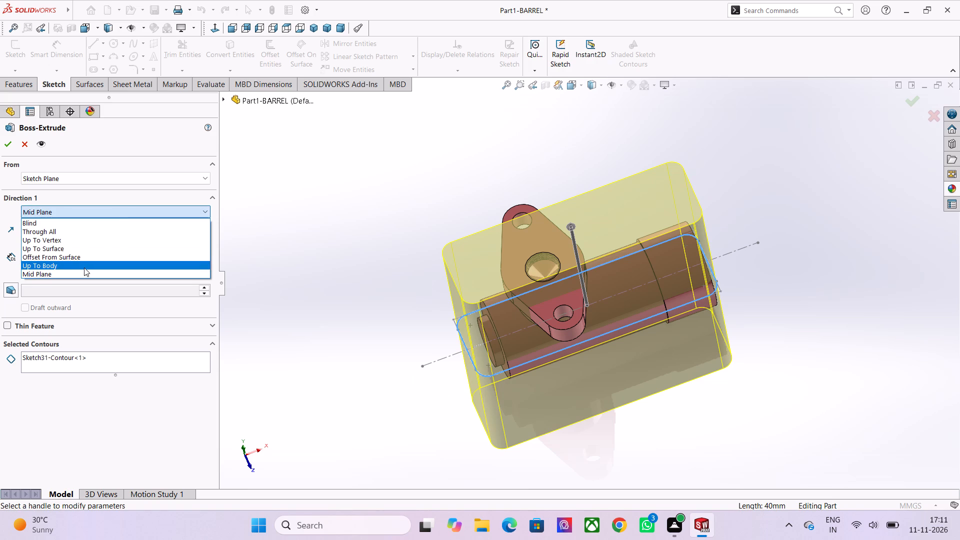
click(68, 220)
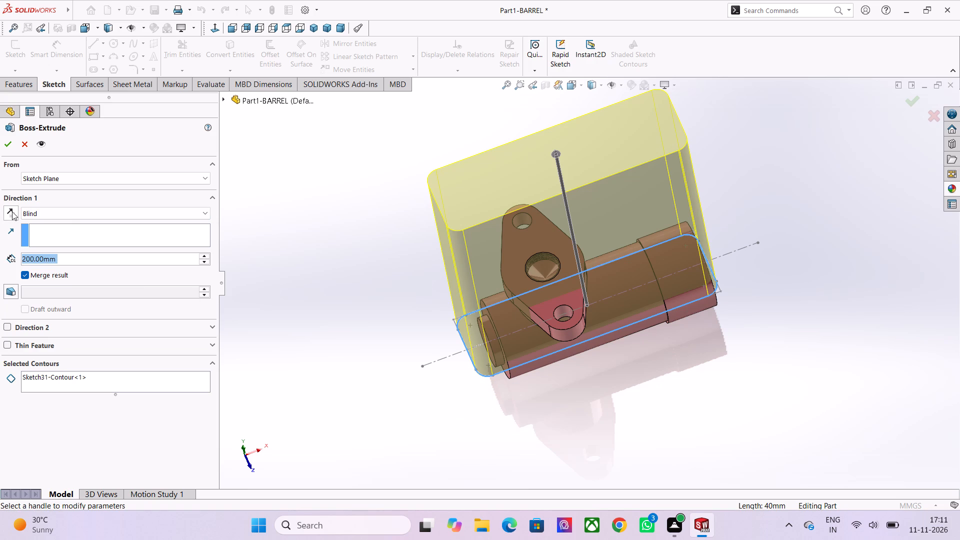
click(90, 179)
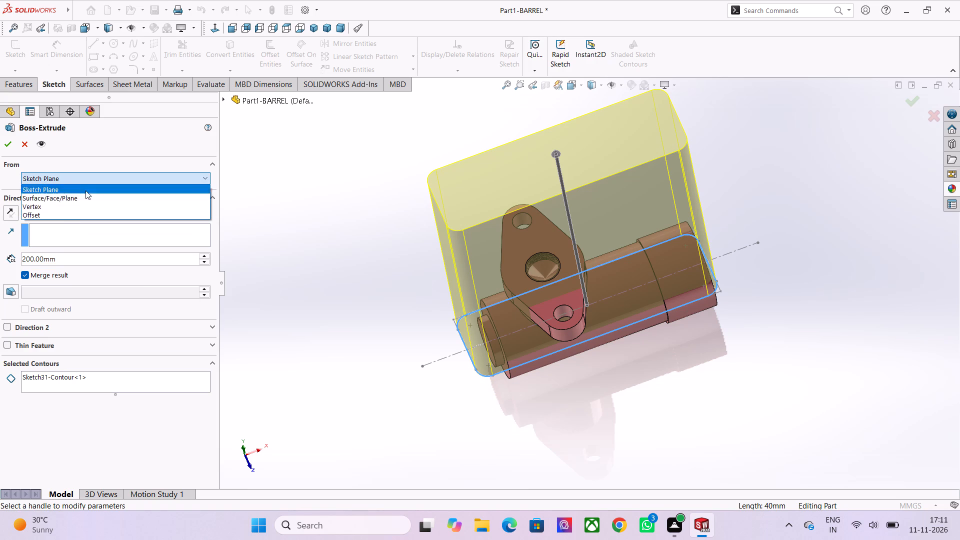
click(62, 215)
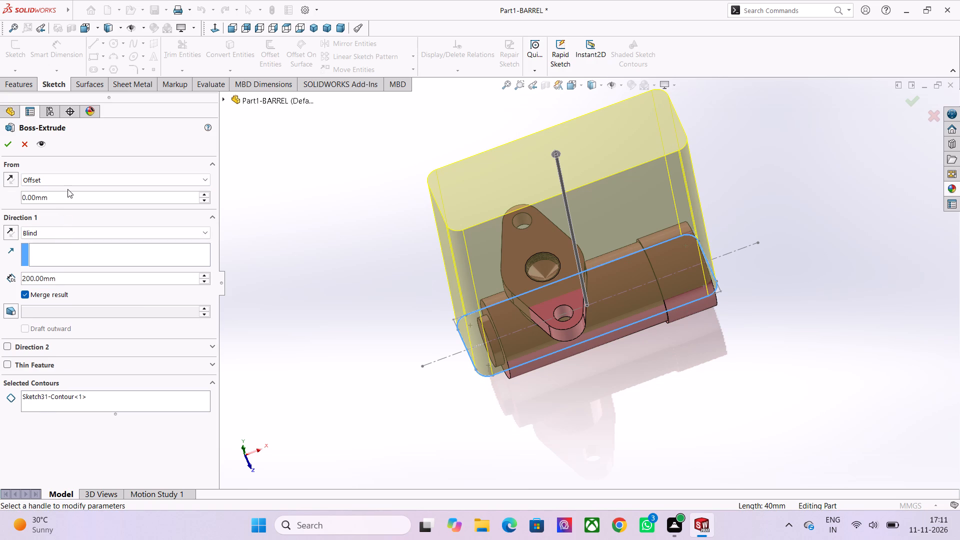
double_click(68, 195)
text(110)
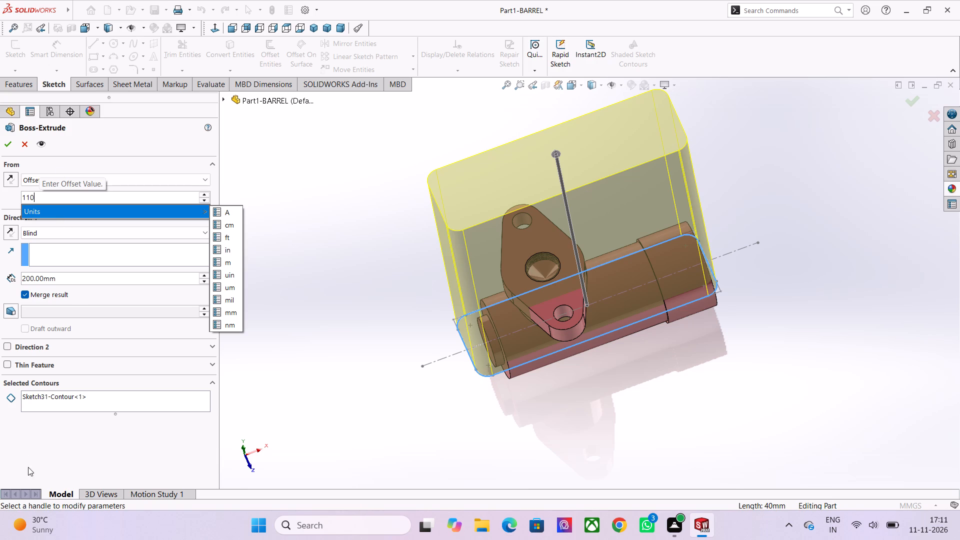
click(9, 179)
click(9, 179)
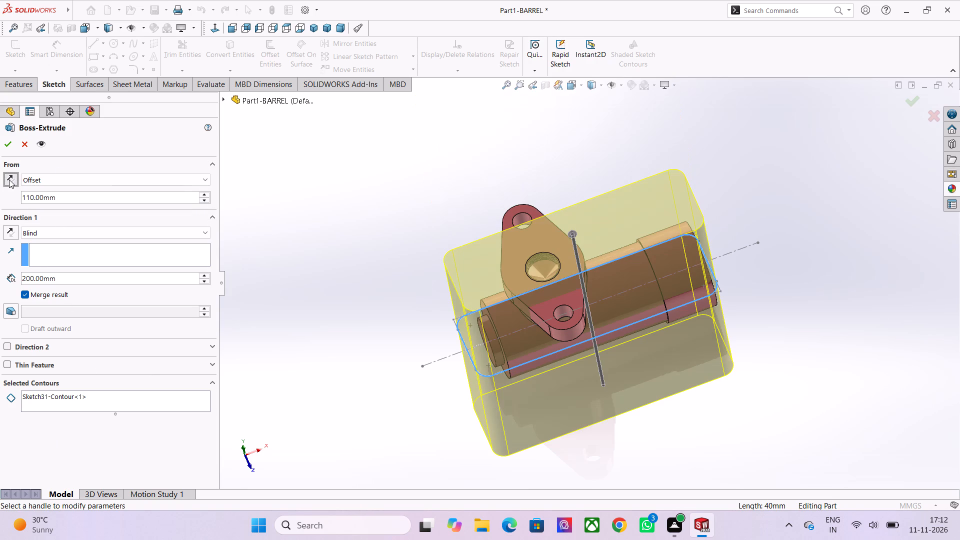
click(9, 179)
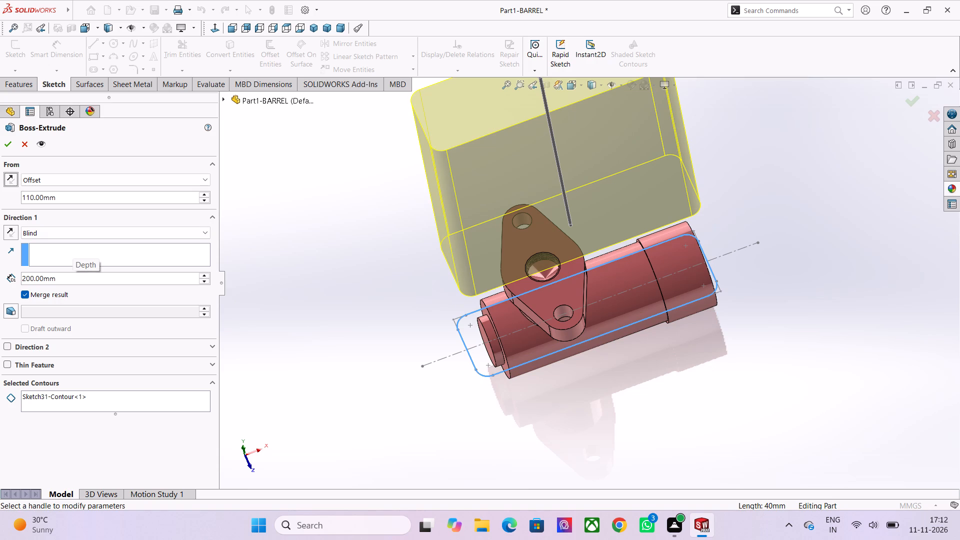
Extrude the rounded rectangle 18 mm deep, with the offset flipped to the barrel side opposite the flange and the extrusion directed toward the barrel.
click(67, 281)
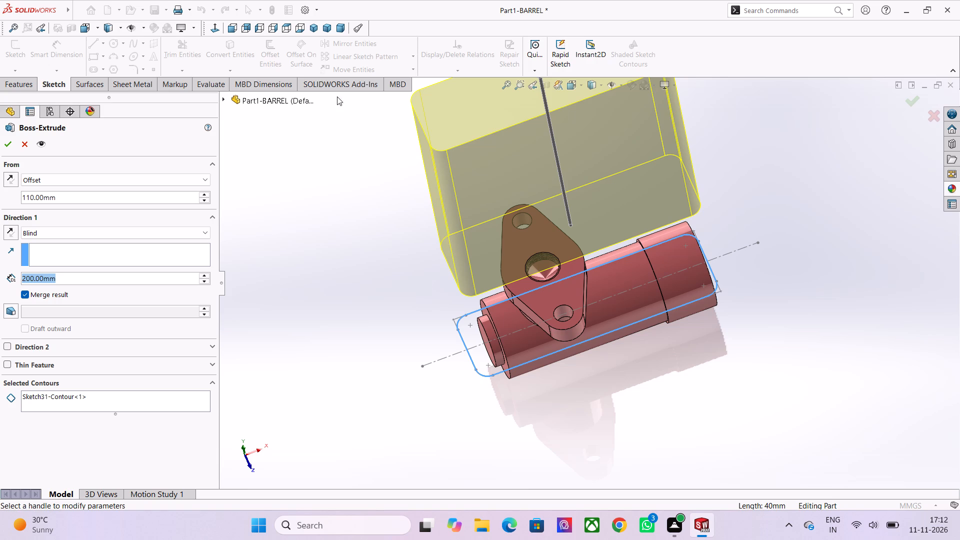
scroll(378, 215, down, 1)
scroll(487, 437, down, 1)
scroll(578, 441, down, 1)
middle_drag(585, 433, 556, 377)
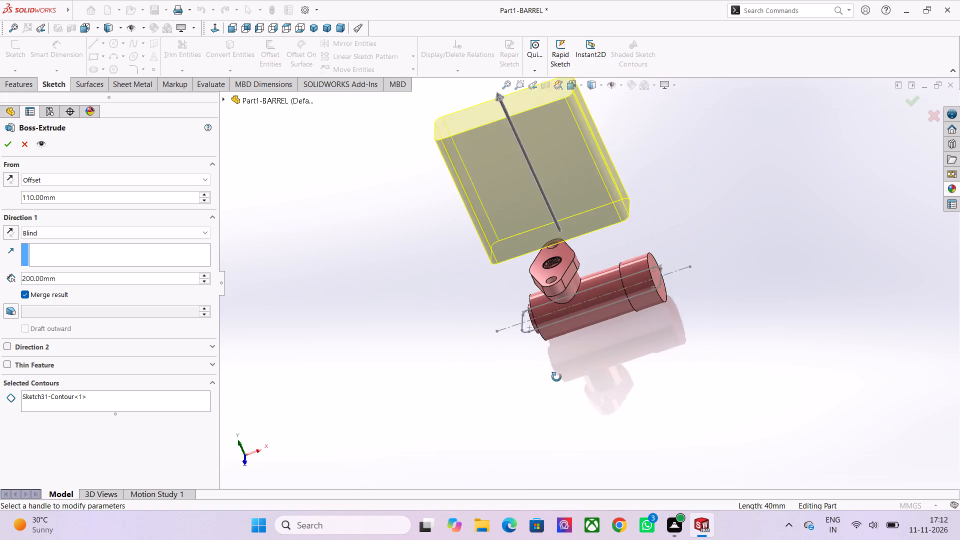
middle_drag(556, 377, 545, 350)
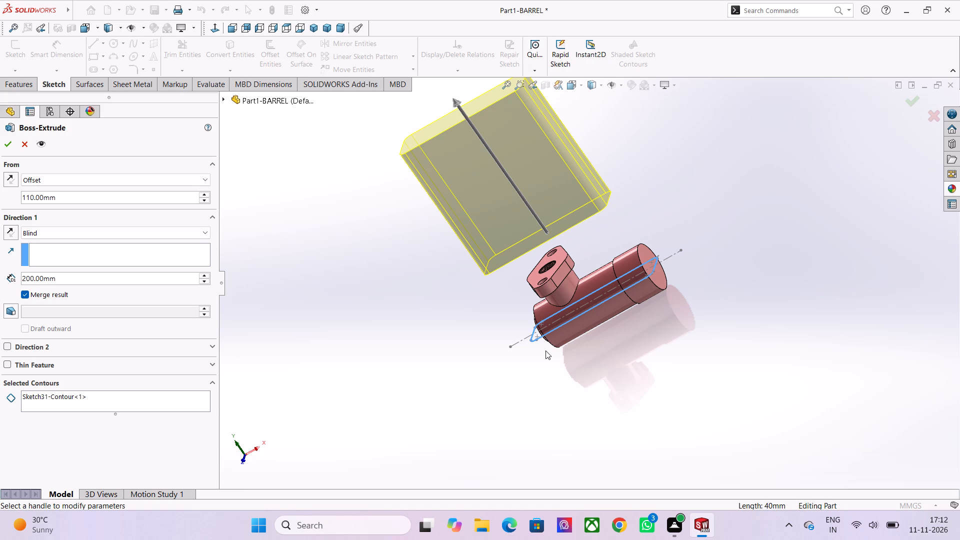
double_click(84, 279)
text(18)
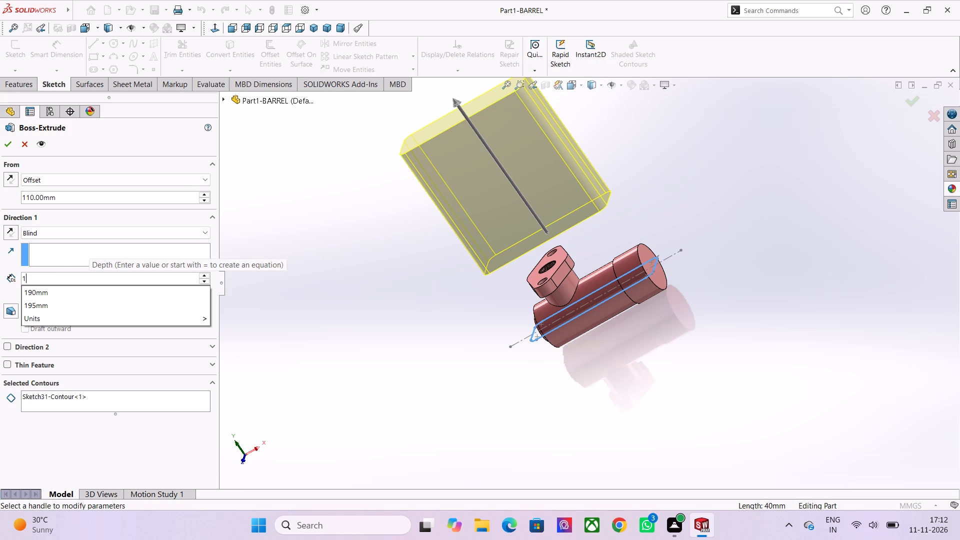
key(Return)
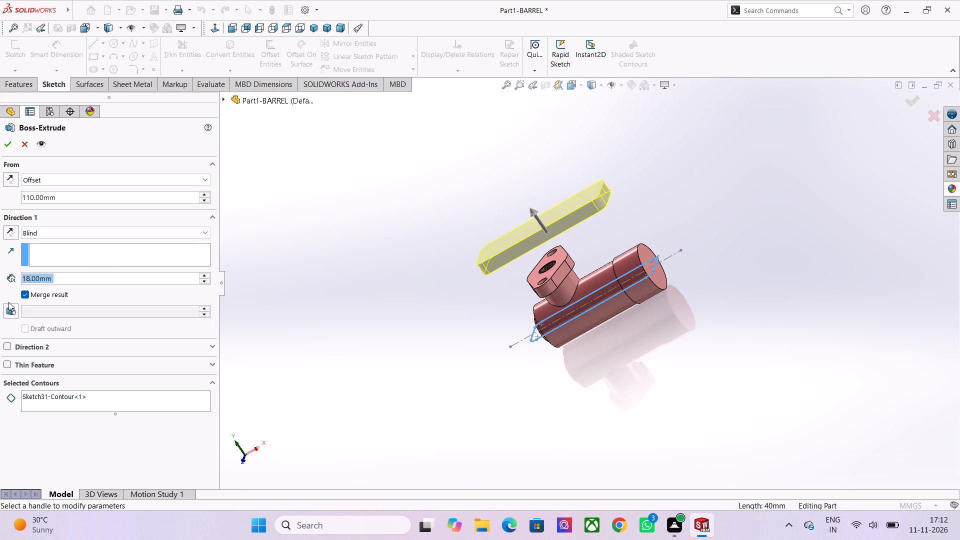
click(8, 234)
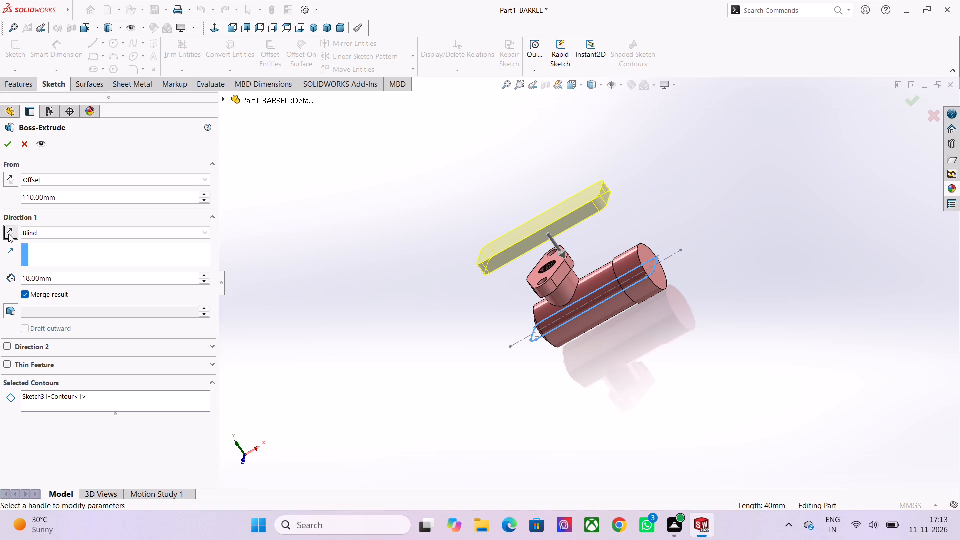
click(8, 234)
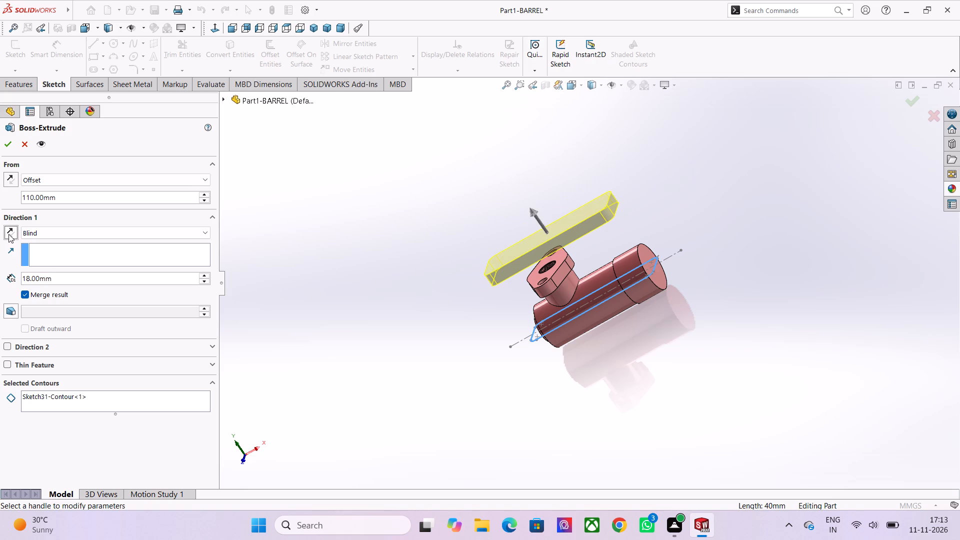
click(8, 234)
click(7, 171)
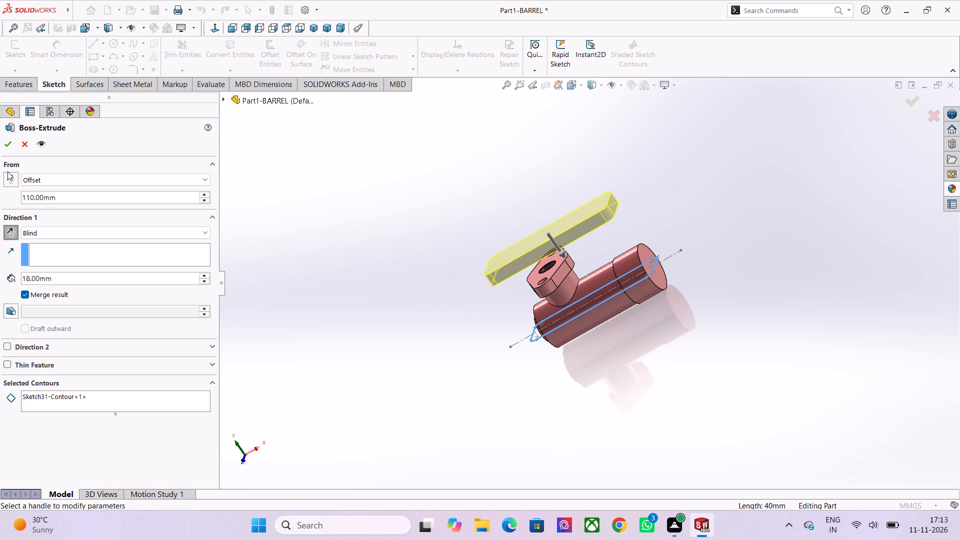
click(11, 182)
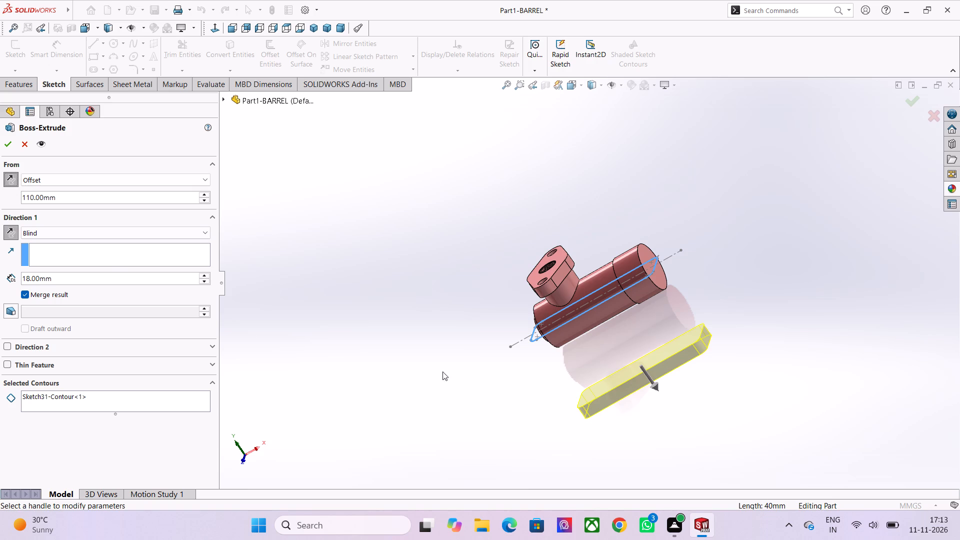
scroll(758, 366, up, 3)
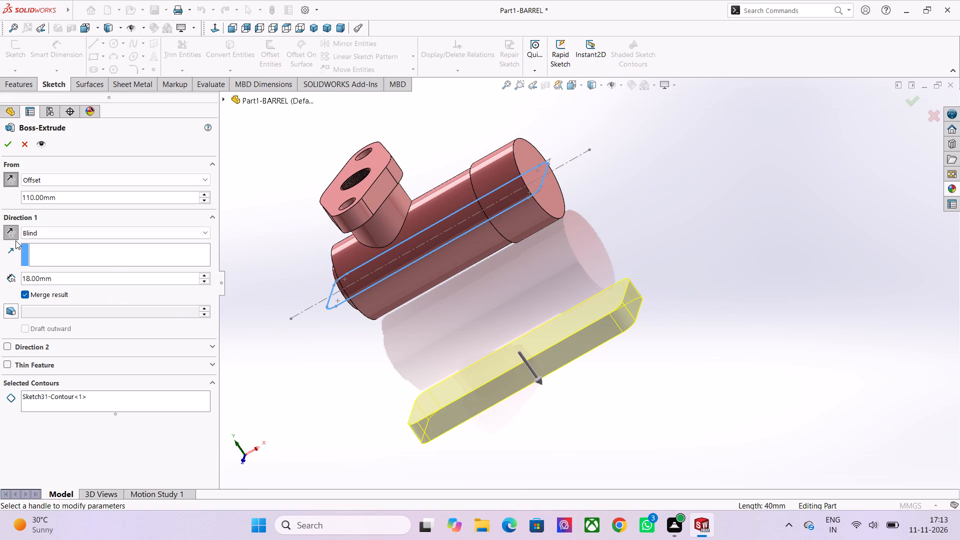
click(7, 233)
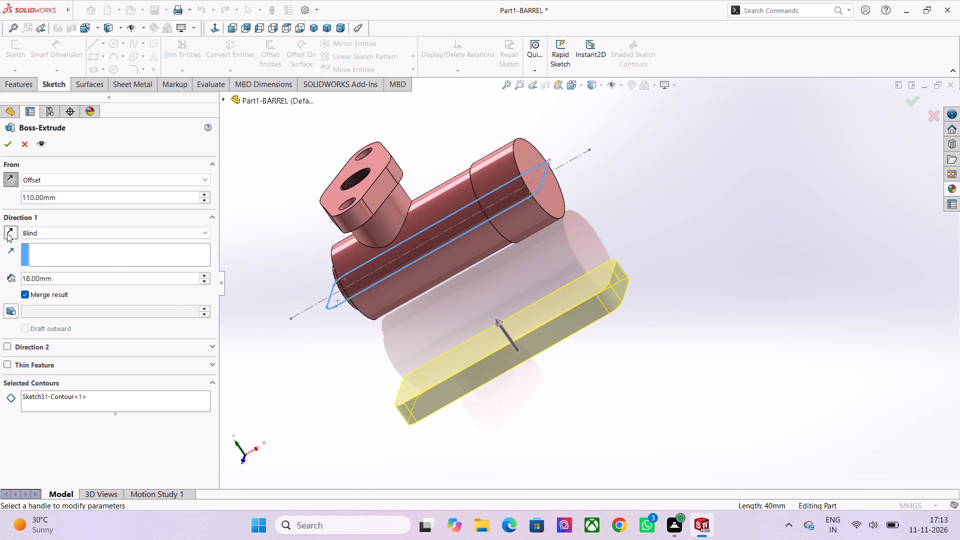
click(13, 143)
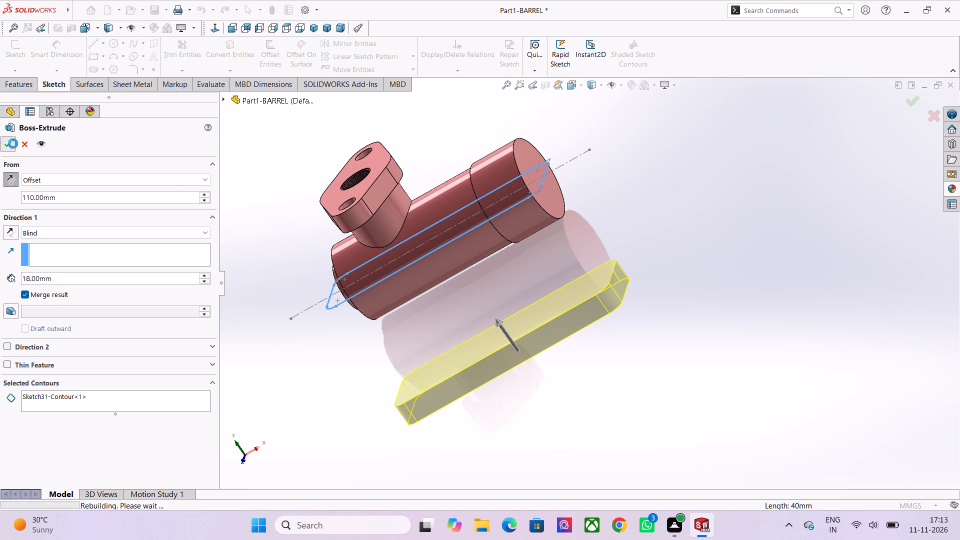
Save the part with the new base plate.
click(670, 346)
scroll(670, 346, down, 1)
middle_drag(670, 346, 693, 363)
scroll(693, 363, down, 1)
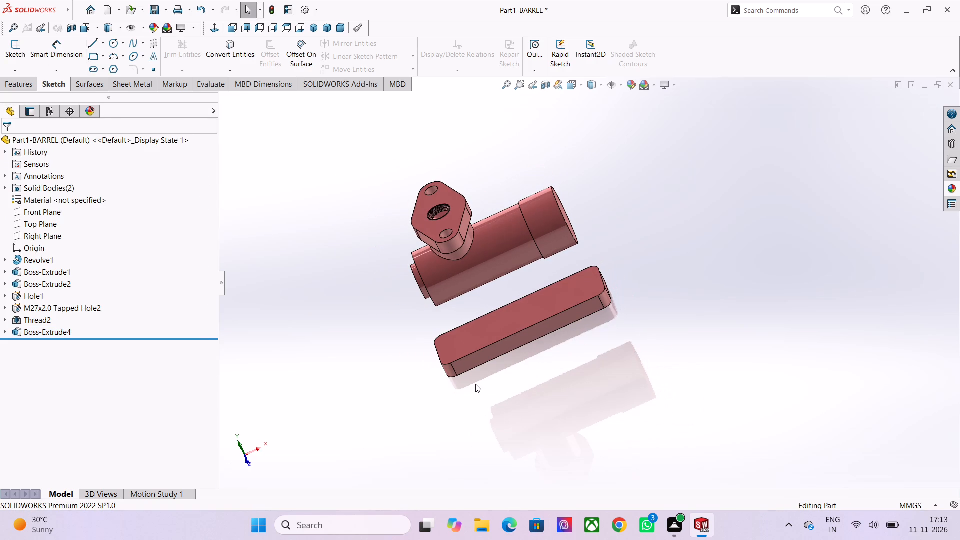
key(ctrl+s)
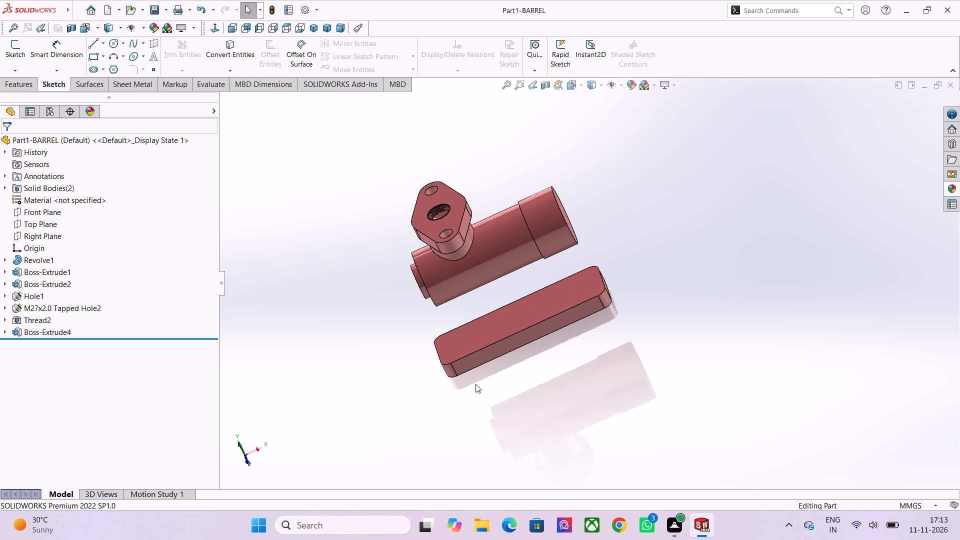
Examine the base plate and its position relative to the barrel from several angles, including the underside.
scroll(531, 331, up, 2)
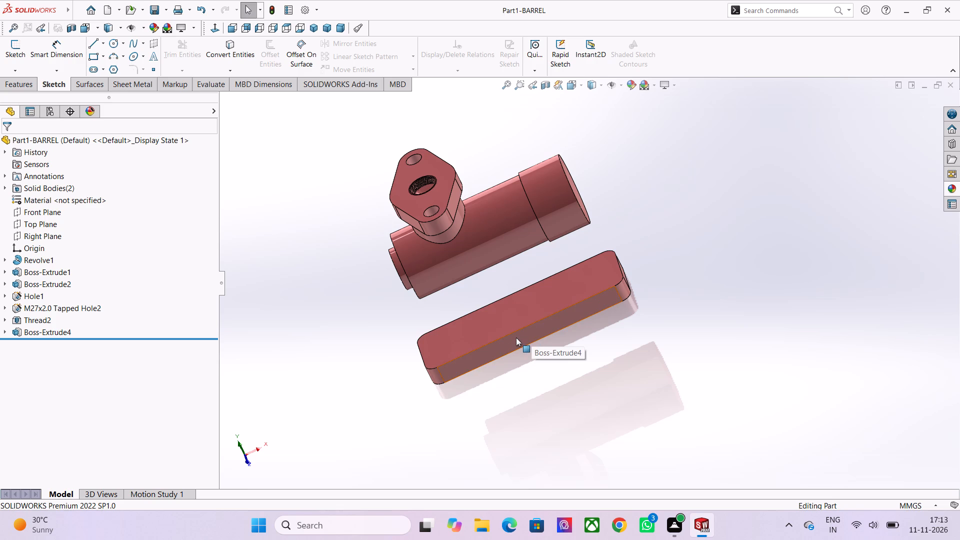
scroll(516, 337, up, 3)
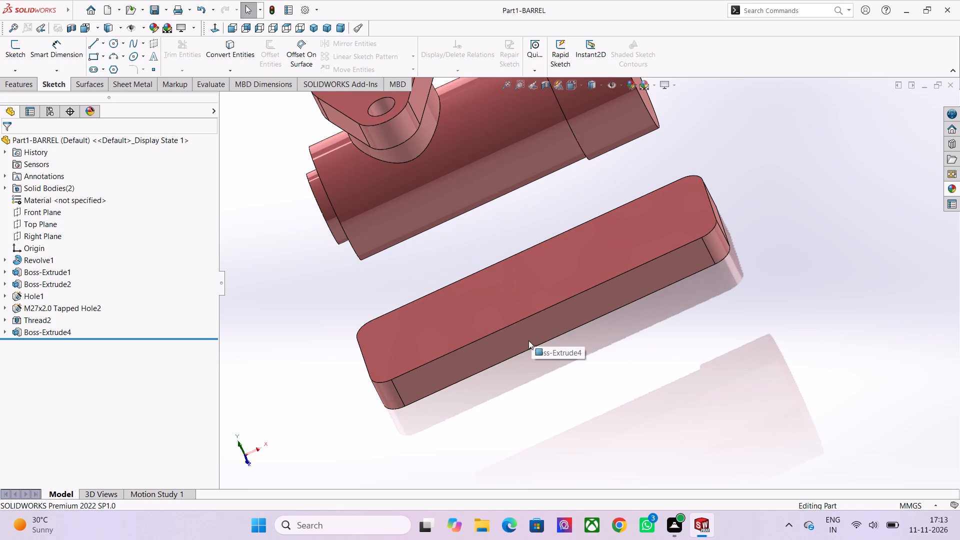
scroll(528, 273, up, 1)
scroll(537, 270, down, 4)
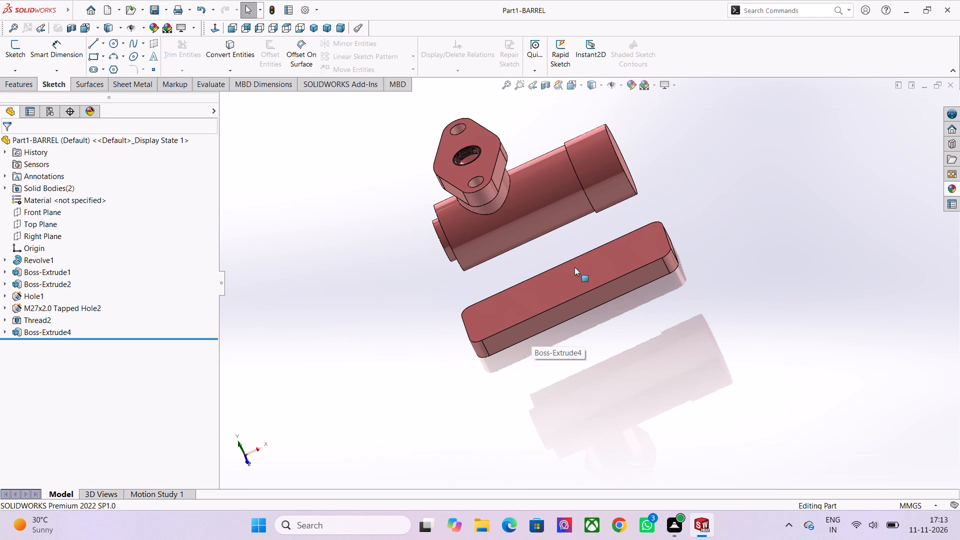
scroll(576, 273, up, 2)
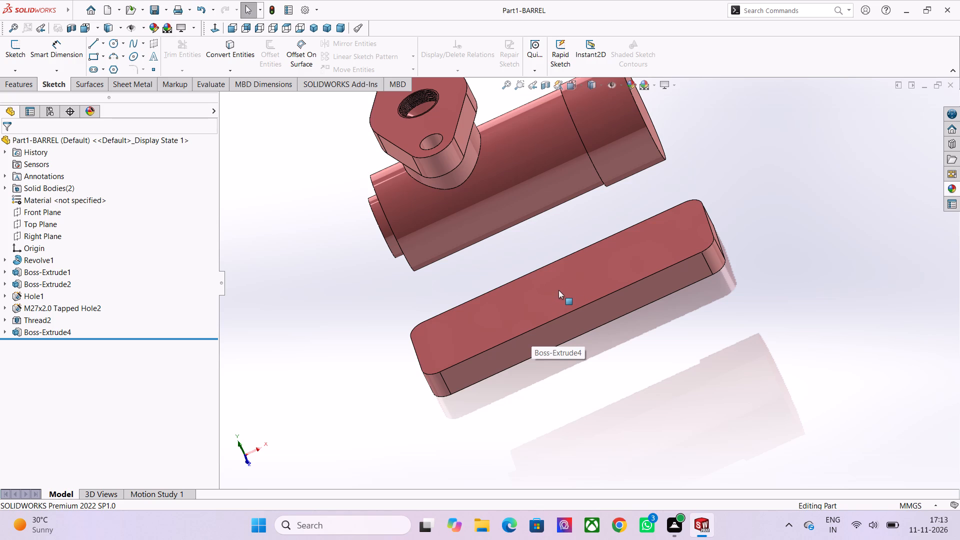
scroll(591, 257, down, 2)
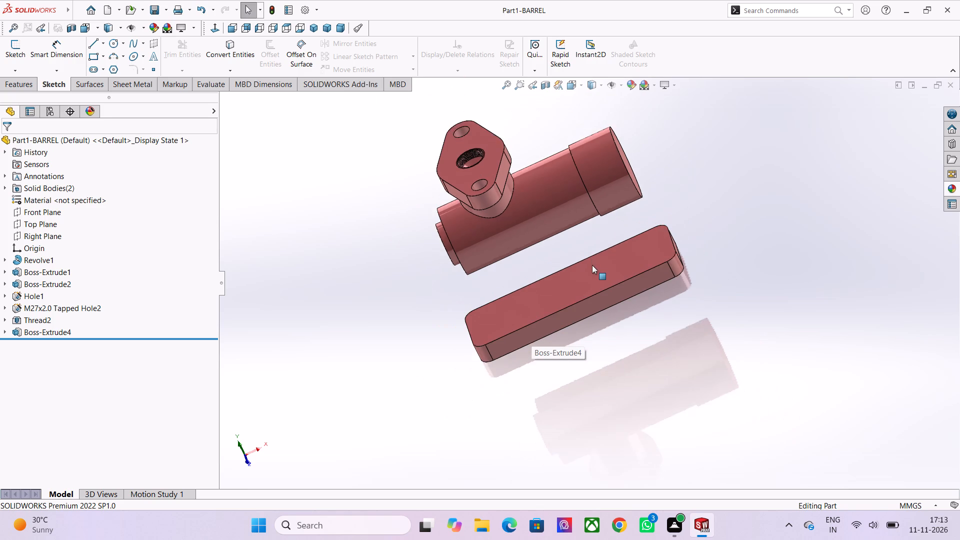
scroll(592, 269, down, 2)
middle_drag(493, 374, 518, 302)
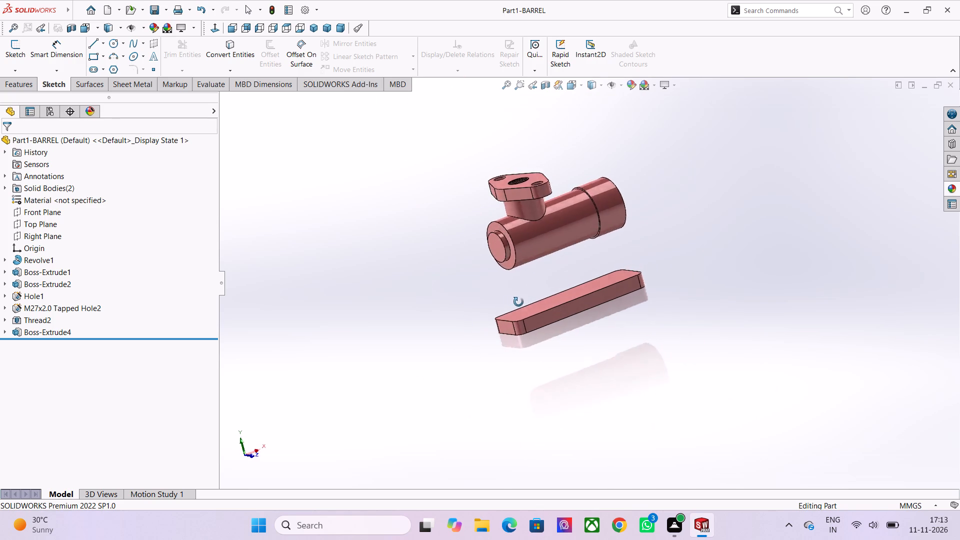
middle_drag(518, 302, 542, 448)
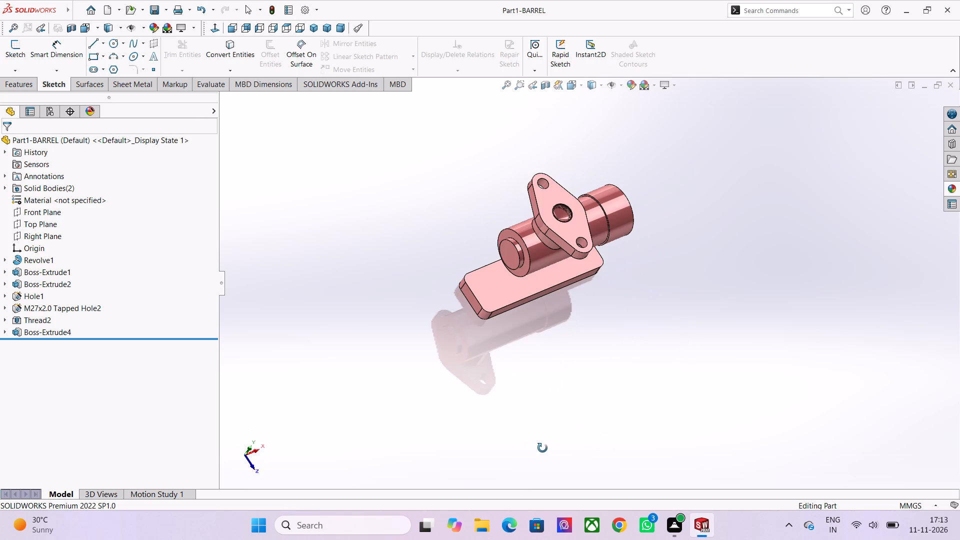
middle_drag(542, 448, 506, 406)
scroll(572, 249, up, 2)
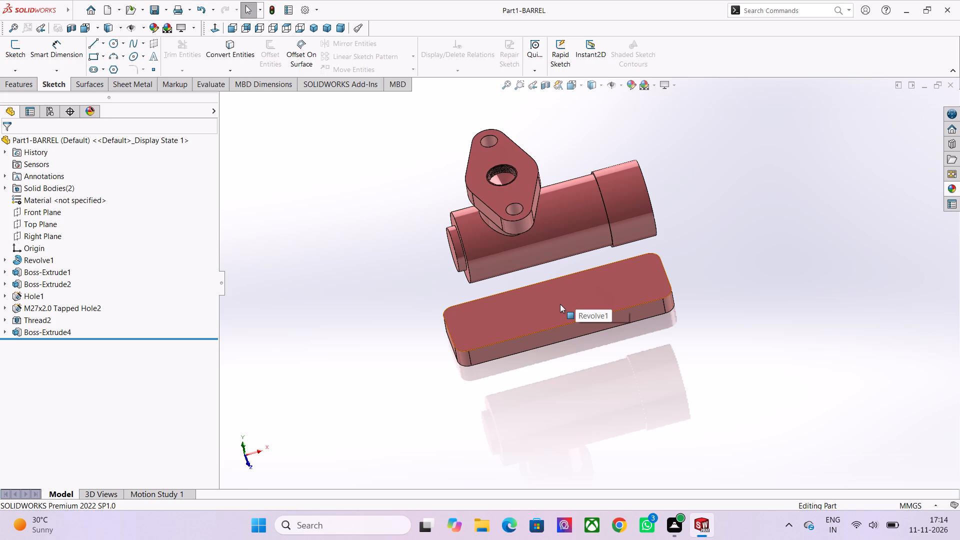
scroll(560, 304, up, 2)
scroll(570, 300, down, 2)
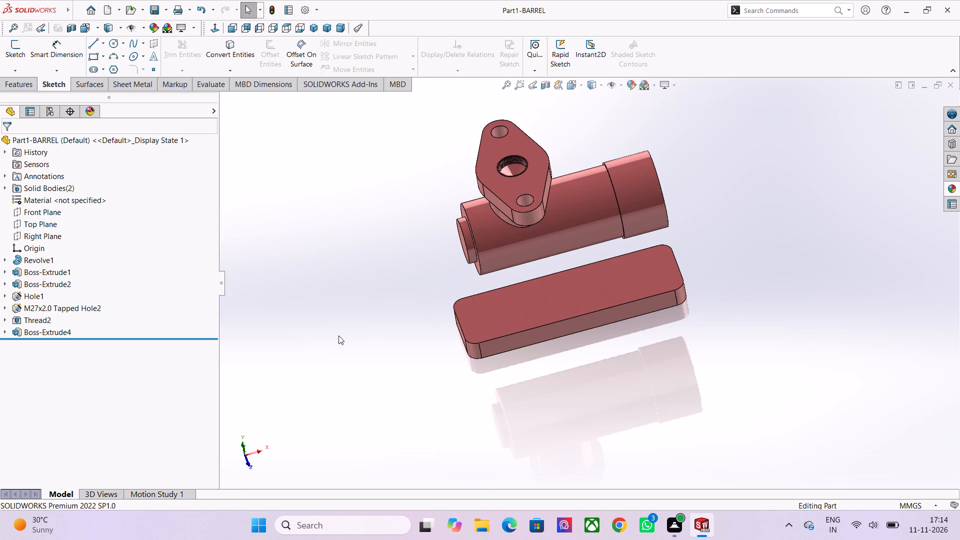
middle_drag(338, 335, 489, 353)
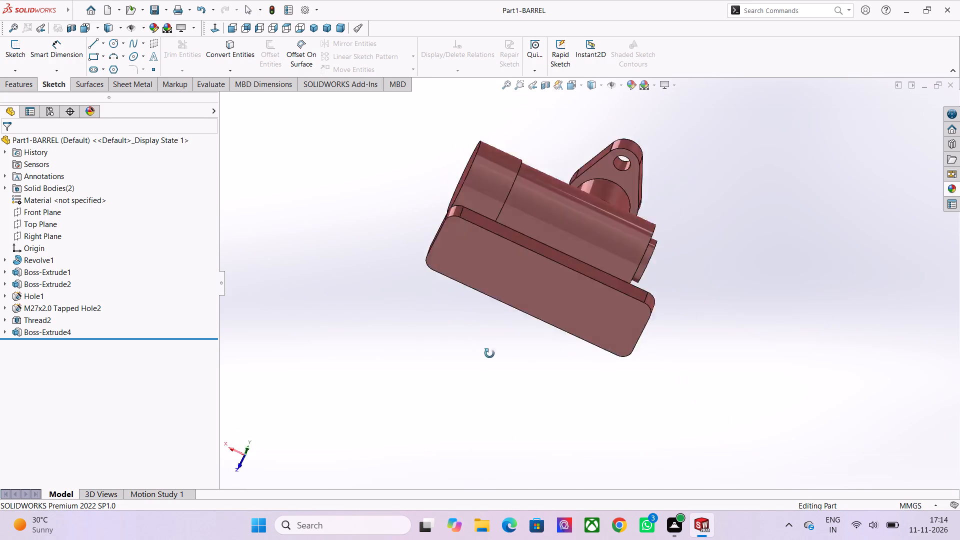
Examine the base plate and barrel from several angles, including the plate's upper face and long side.
middle_drag(489, 353, 558, 428)
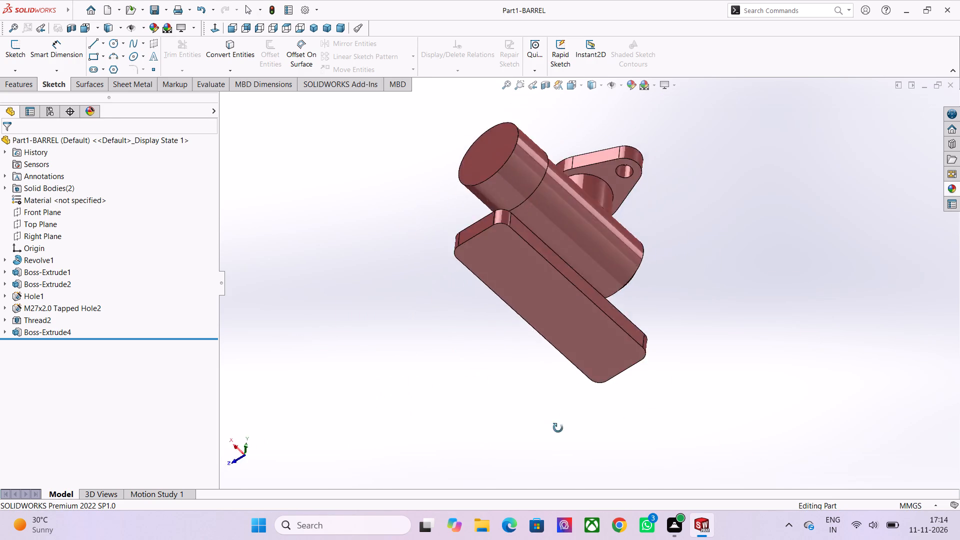
middle_drag(558, 428, 769, 345)
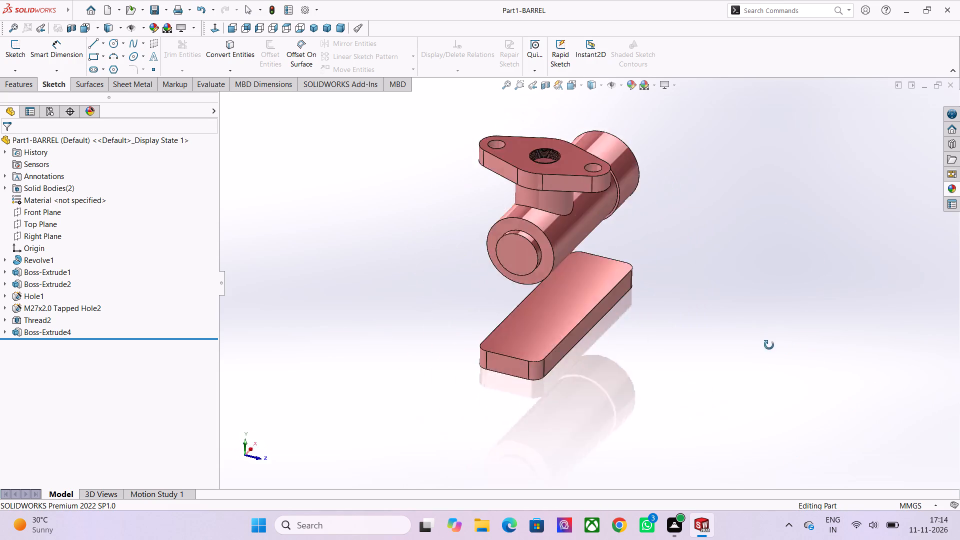
middle_drag(769, 345, 721, 349)
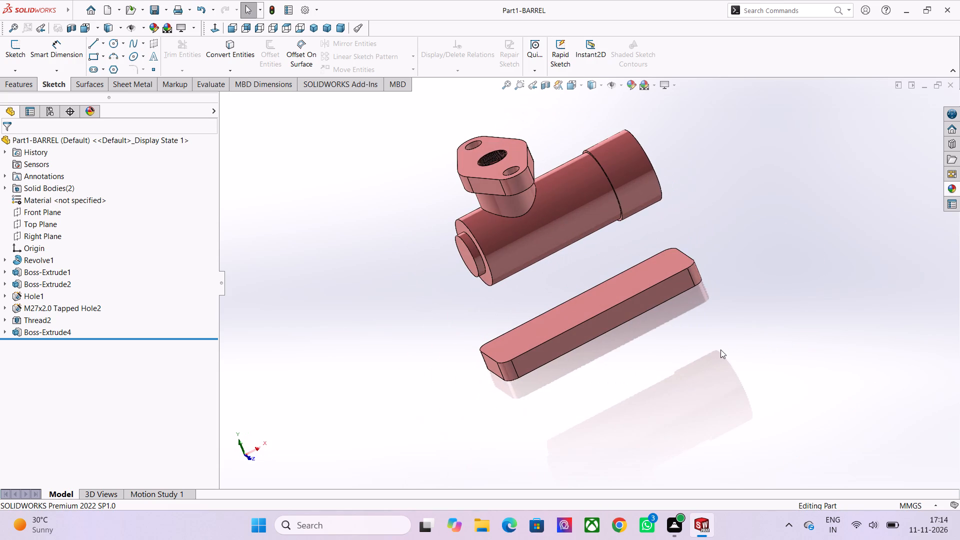
scroll(700, 349, up, 2)
middle_drag(602, 345, 539, 386)
scroll(539, 386, down, 1)
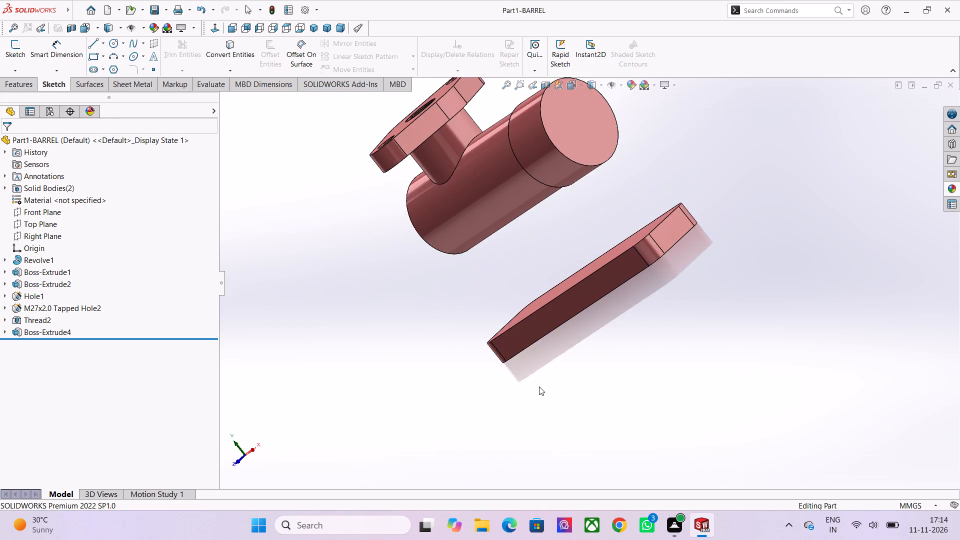
scroll(539, 386, down, 2)
middle_drag(527, 375, 707, 306)
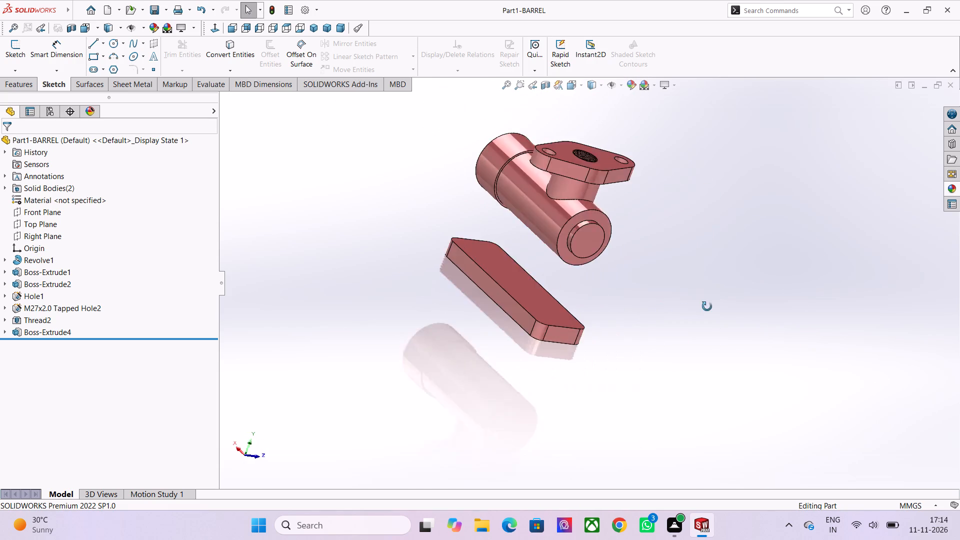
middle_drag(707, 306, 546, 344)
scroll(574, 261, up, 4)
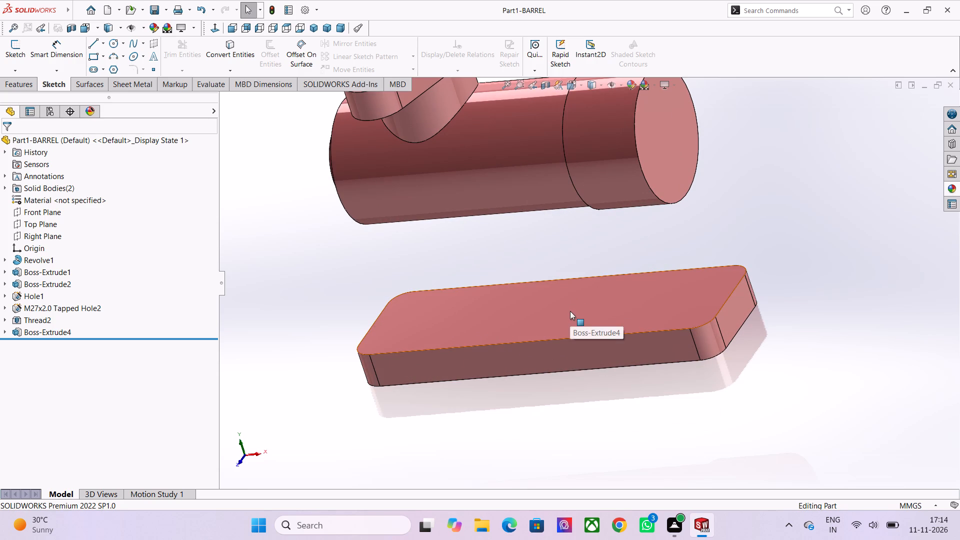
scroll(439, 298, down, 2)
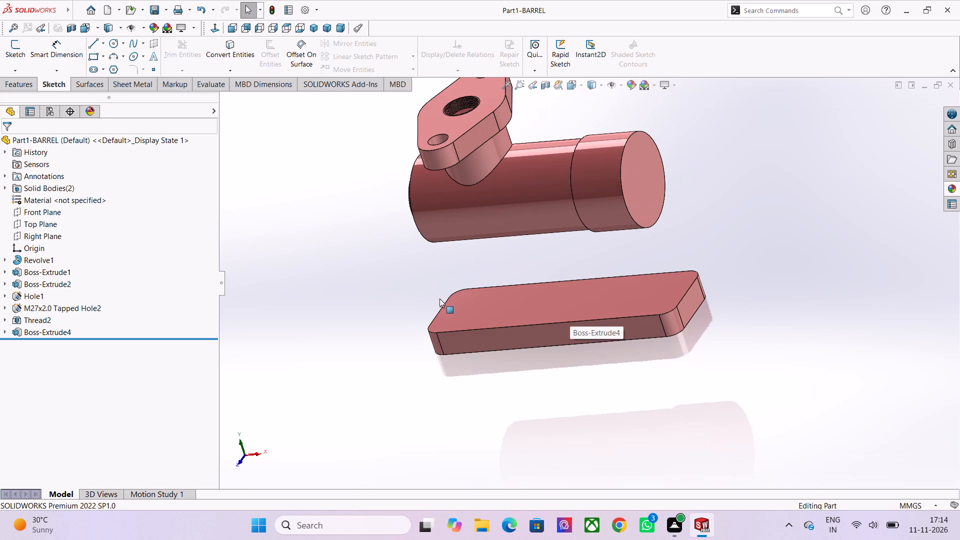
middle_drag(369, 263, 406, 356)
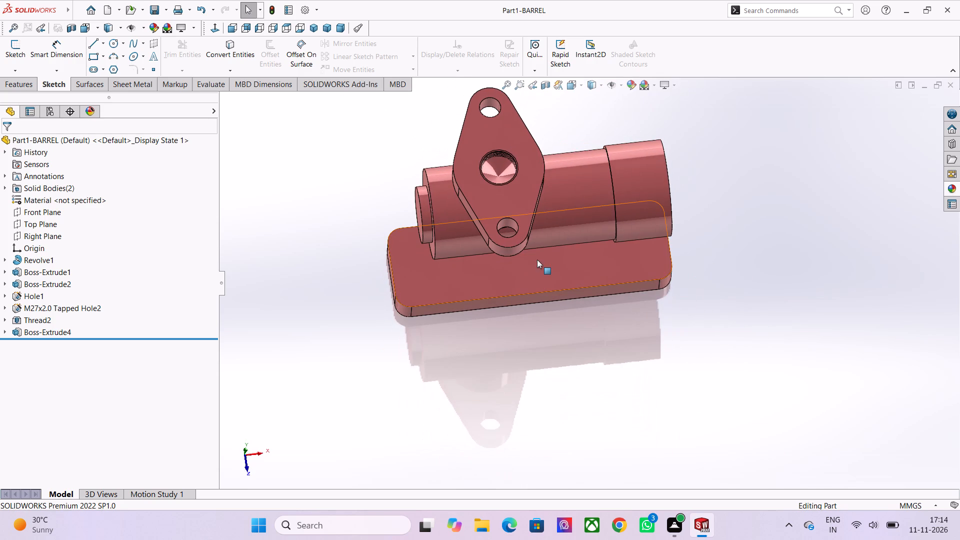
scroll(538, 278, up, 3)
scroll(546, 416, down, 1)
middle_drag(546, 416, 545, 368)
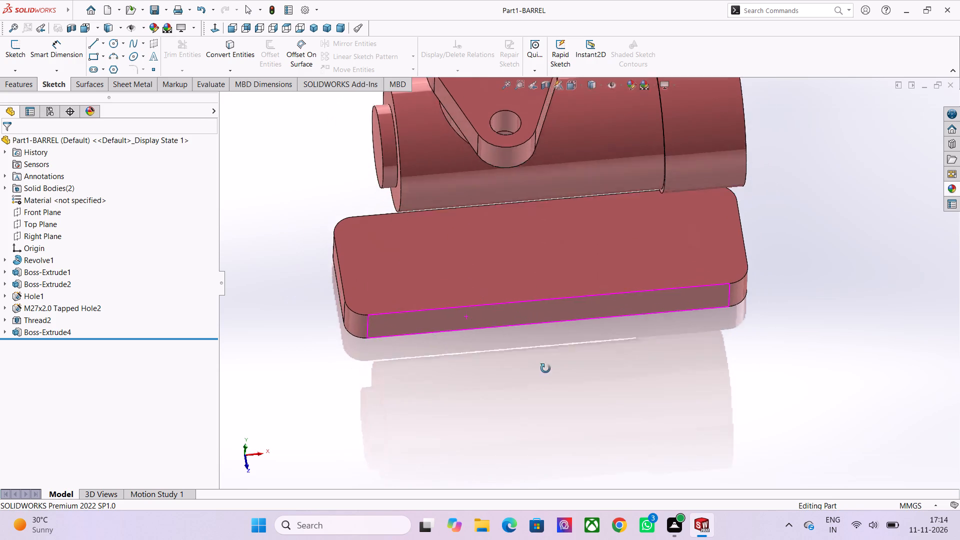
middle_drag(545, 368, 542, 330)
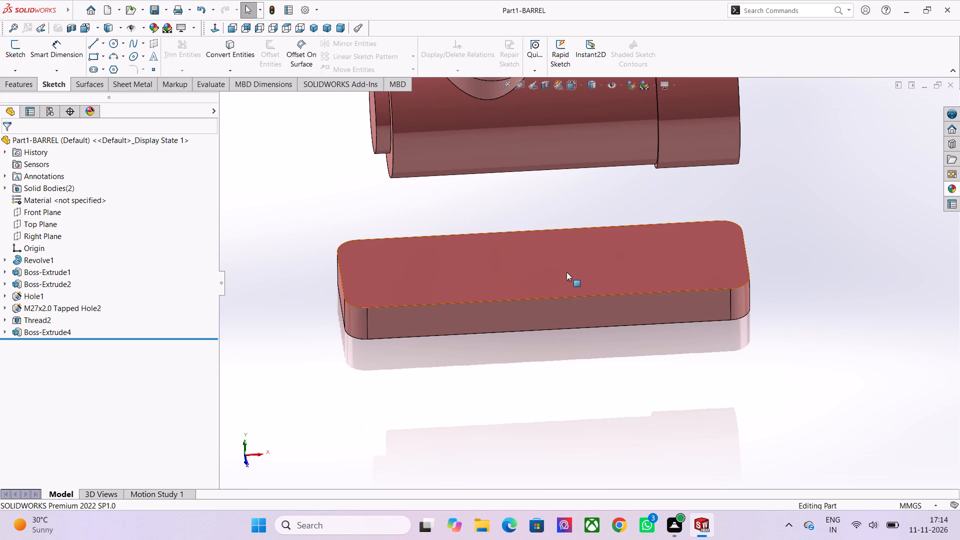
Start a new sketch on the base plate's upper face, the one facing the barrel.
click(566, 272)
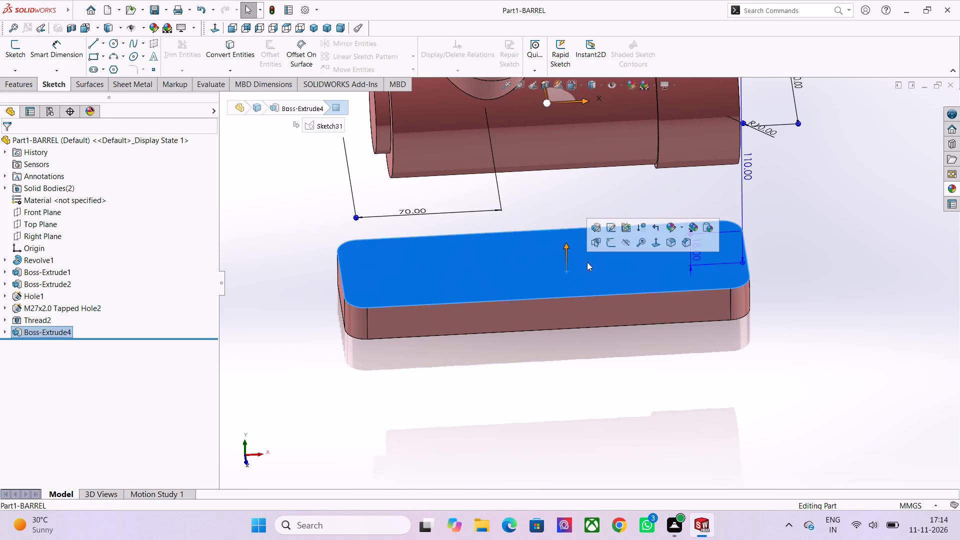
click(610, 245)
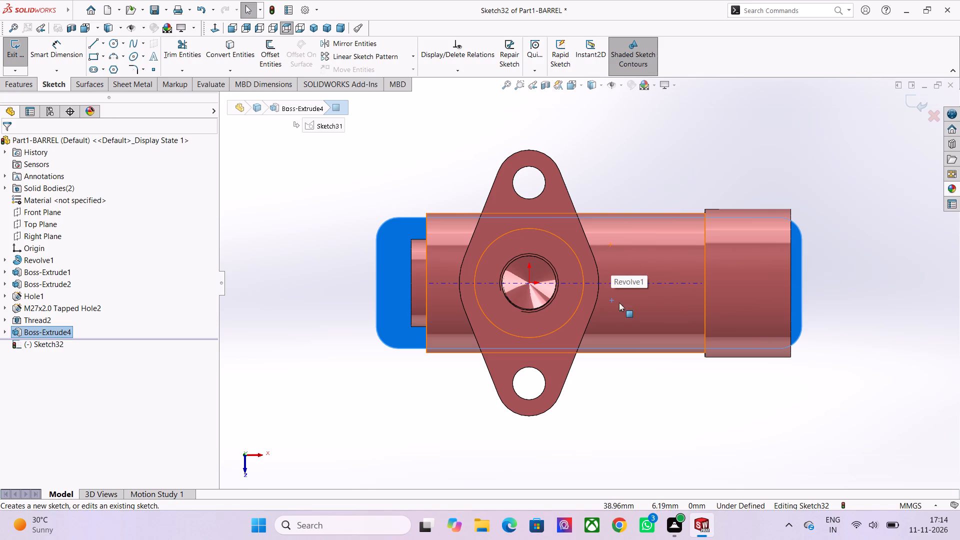
Examine how the barrel, flange and tapped hole line up over the base plate in the view normal to the sketch.
scroll(669, 193, down, 2)
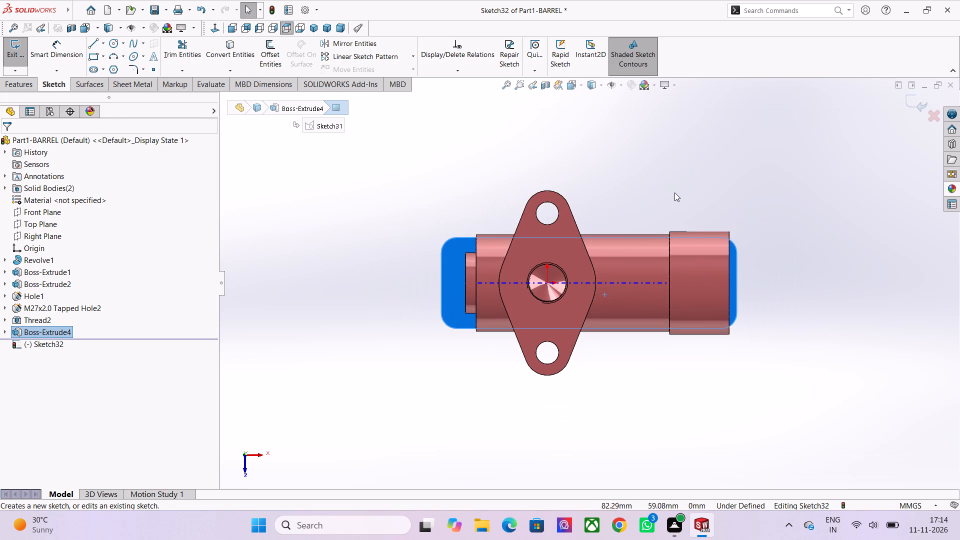
scroll(679, 238, up, 5)
scroll(679, 241, down, 5)
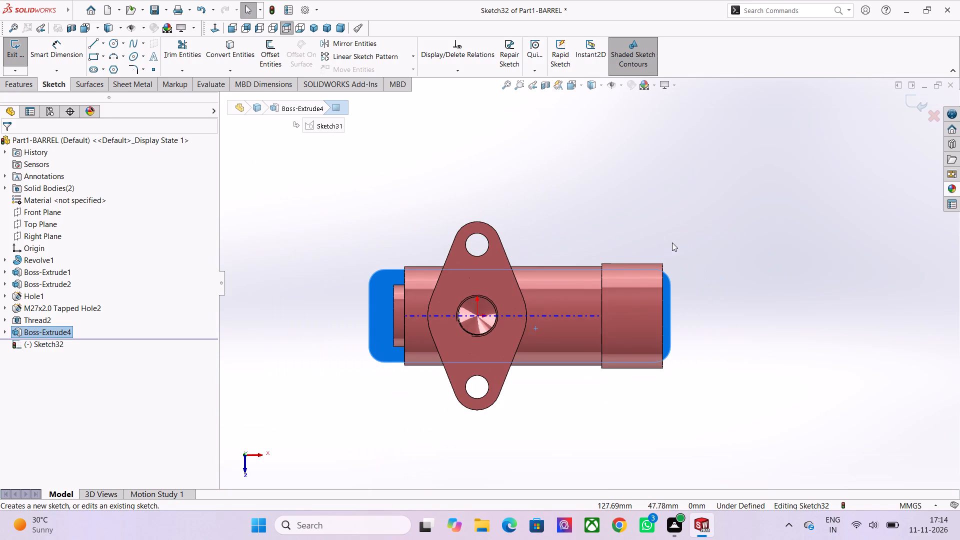
scroll(495, 275, down, 1)
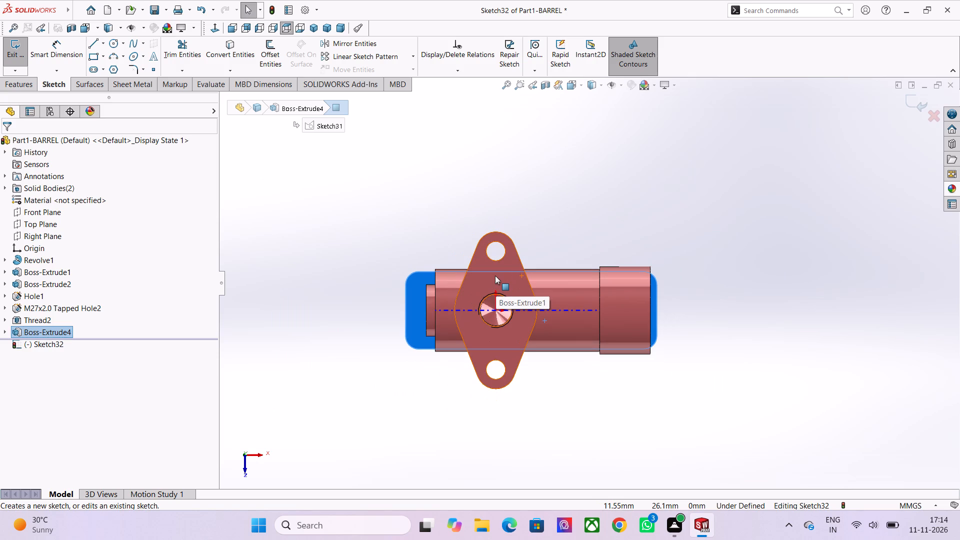
scroll(497, 272, up, 4)
scroll(502, 269, down, 2)
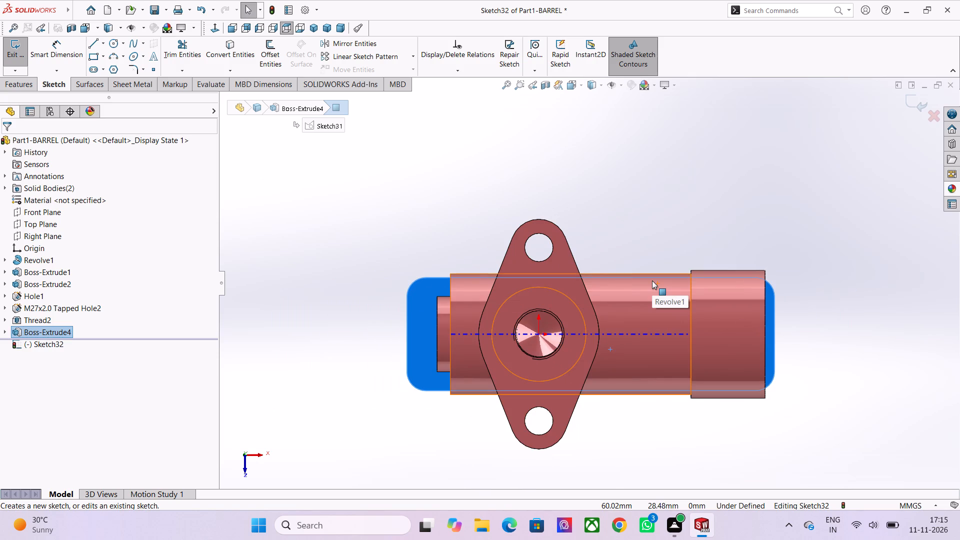
scroll(593, 226, up, 1)
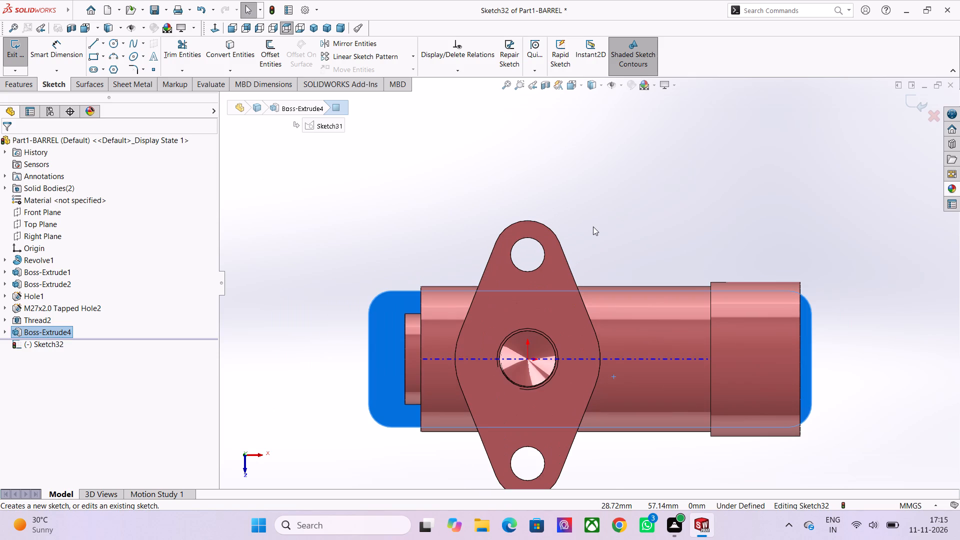
scroll(634, 423, down, 2)
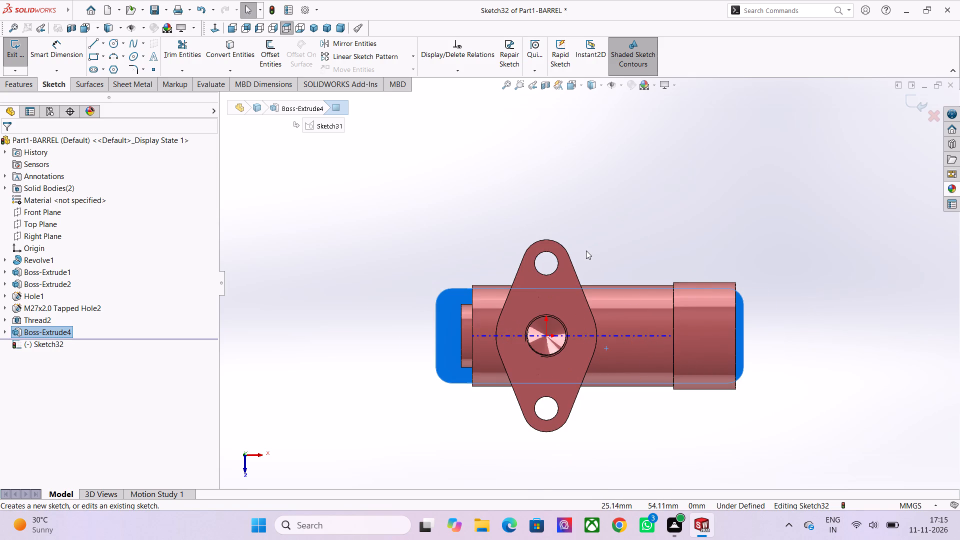
scroll(586, 250, up, 2)
scroll(586, 254, down, 3)
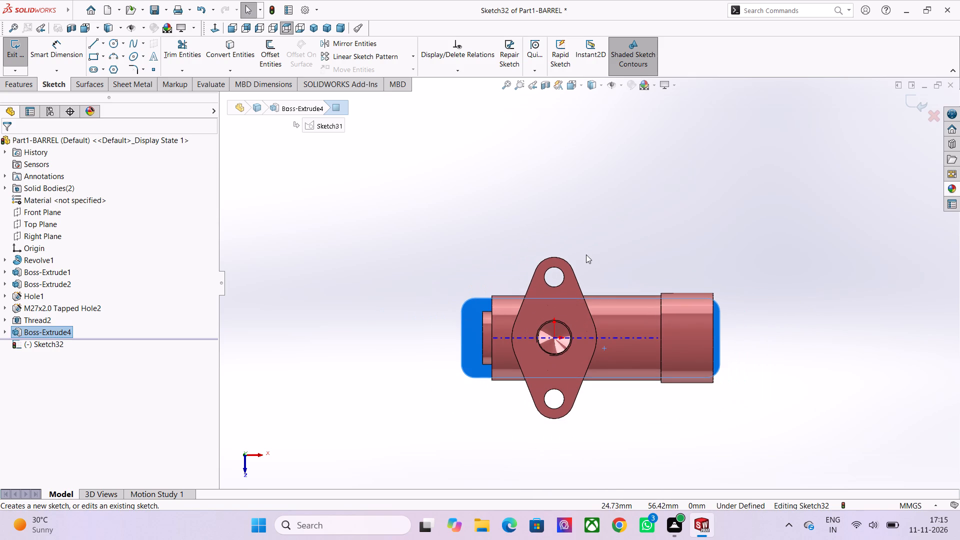
scroll(587, 263, down, 2)
scroll(571, 336, up, 3)
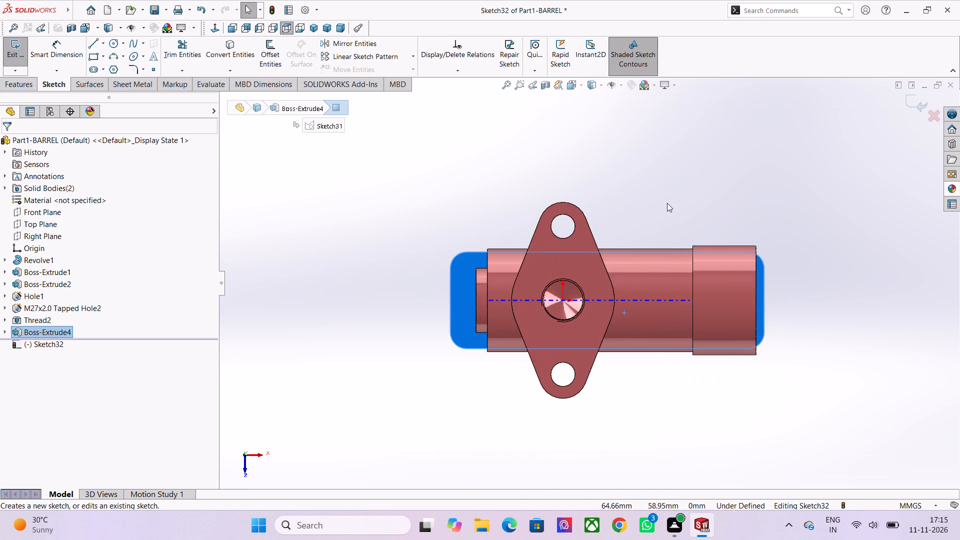
scroll(667, 202, up, 4)
scroll(634, 244, down, 3)
scroll(619, 311, down, 1)
scroll(578, 363, down, 2)
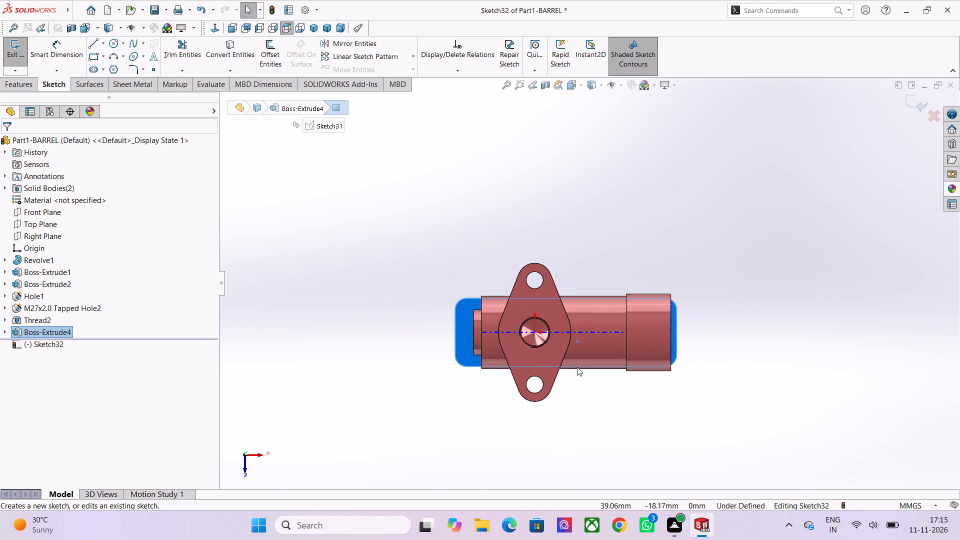
scroll(546, 299, up, 4)
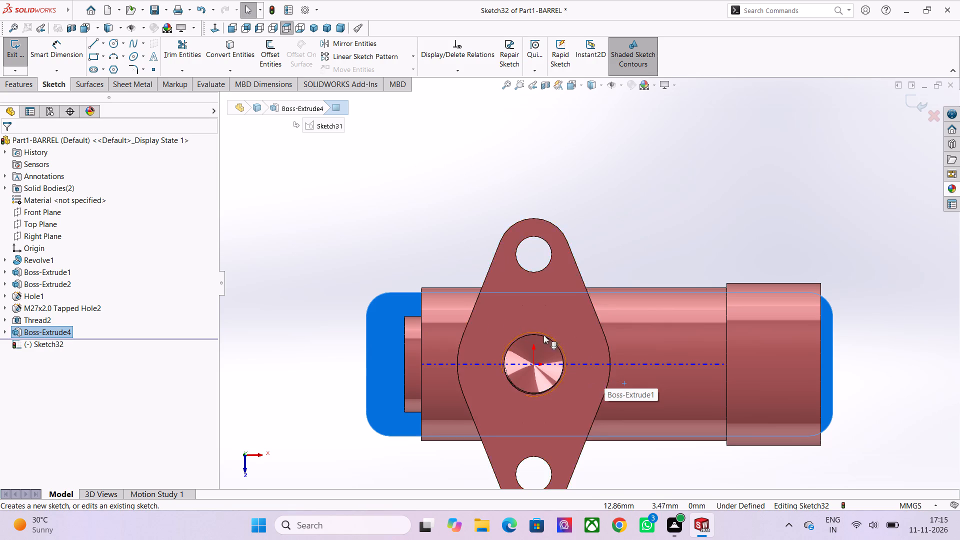
scroll(483, 335, down, 3)
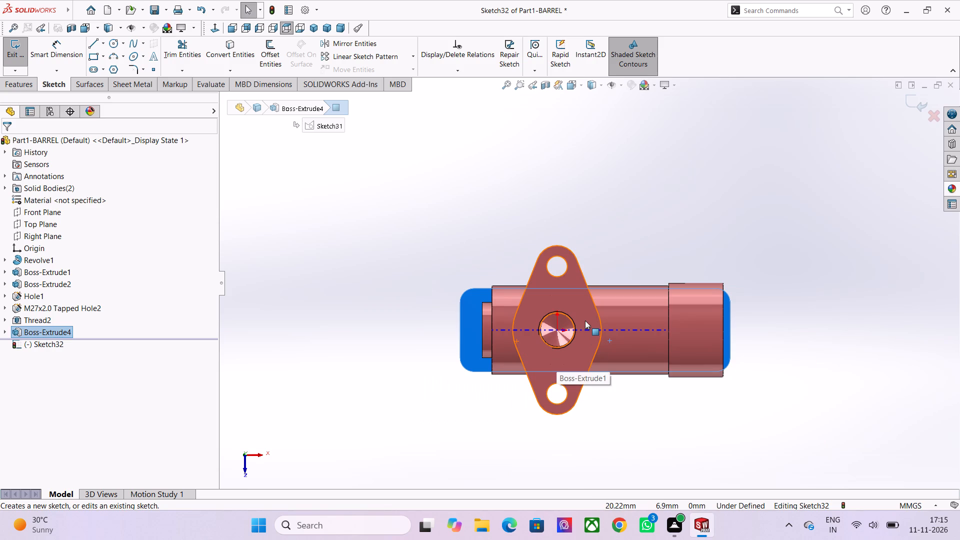
scroll(585, 320, up, 4)
scroll(530, 331, up, 2)
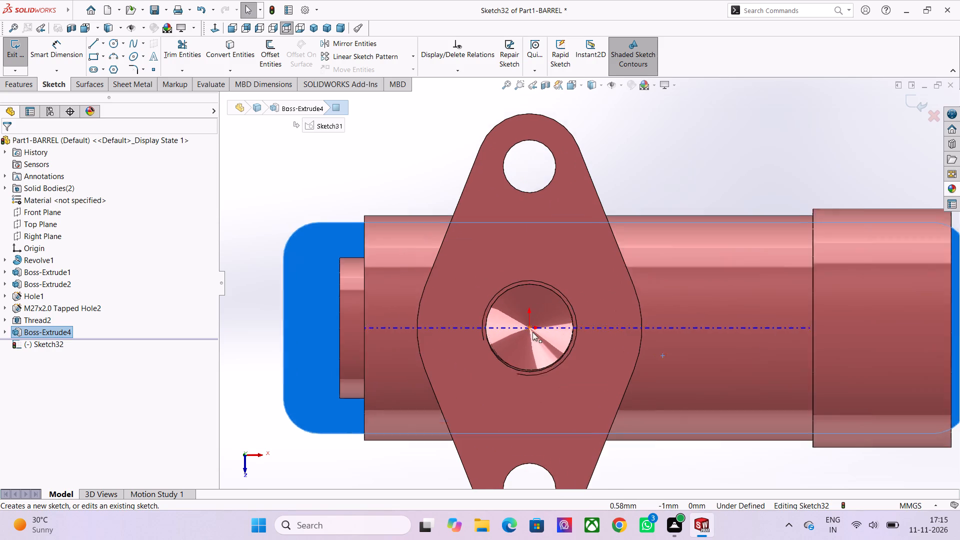
scroll(532, 332, up, 1)
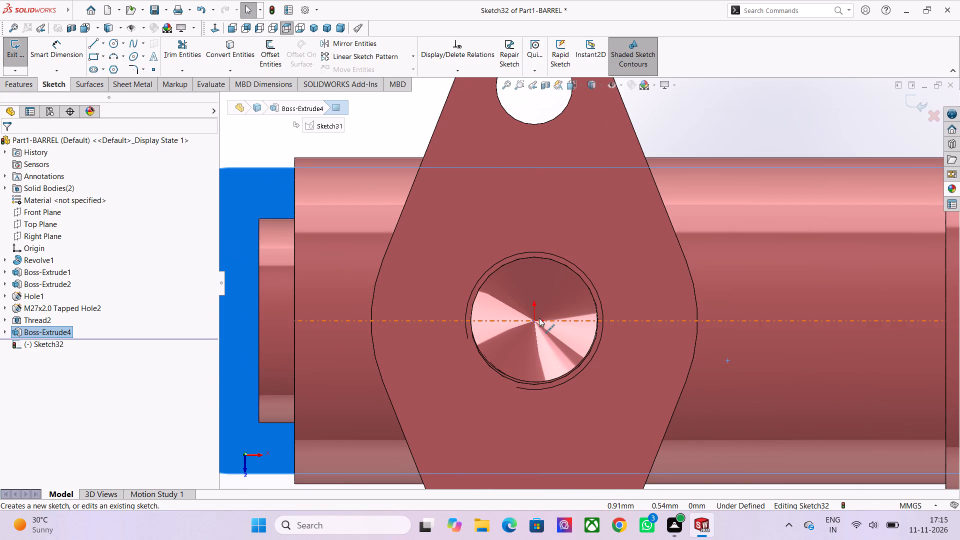
scroll(534, 320, down, 2)
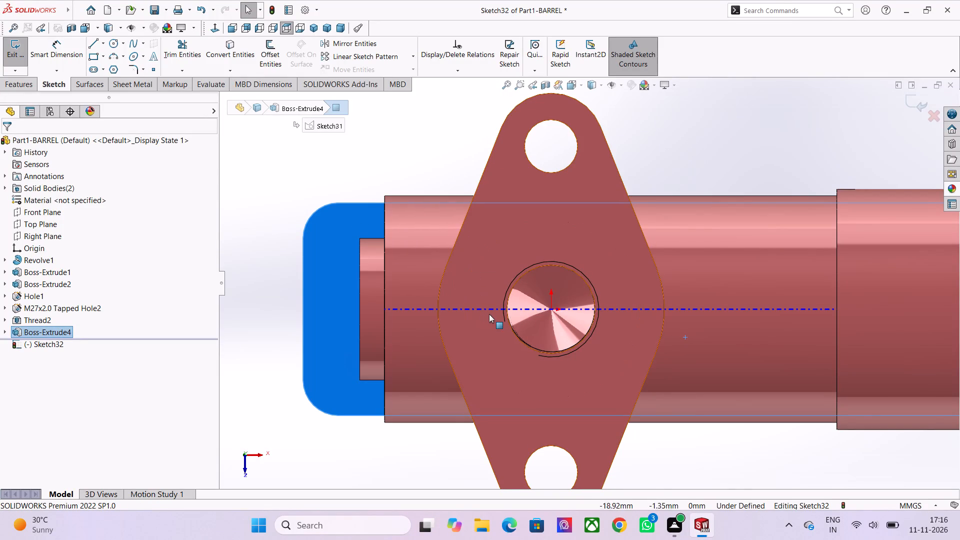
scroll(494, 324, down, 1)
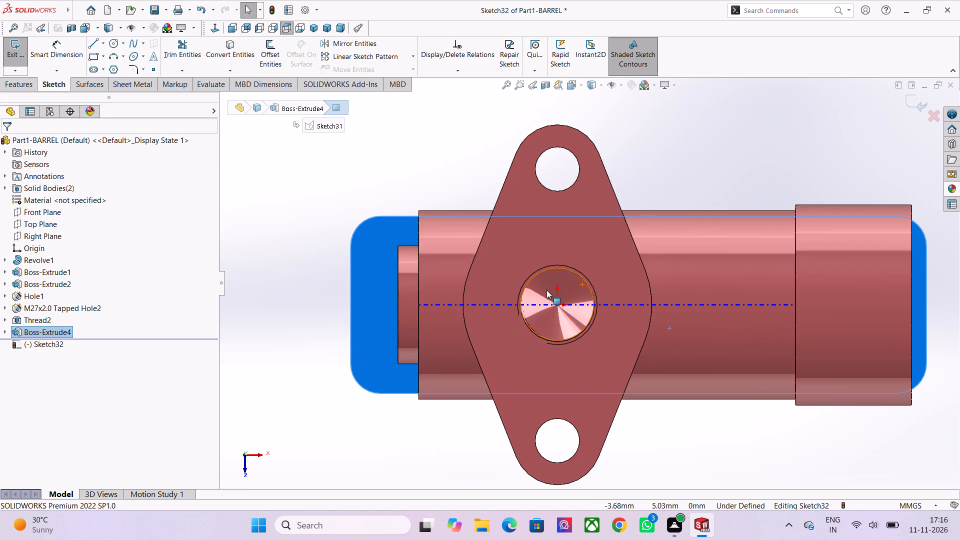
scroll(546, 290, up, 2)
scroll(569, 286, down, 4)
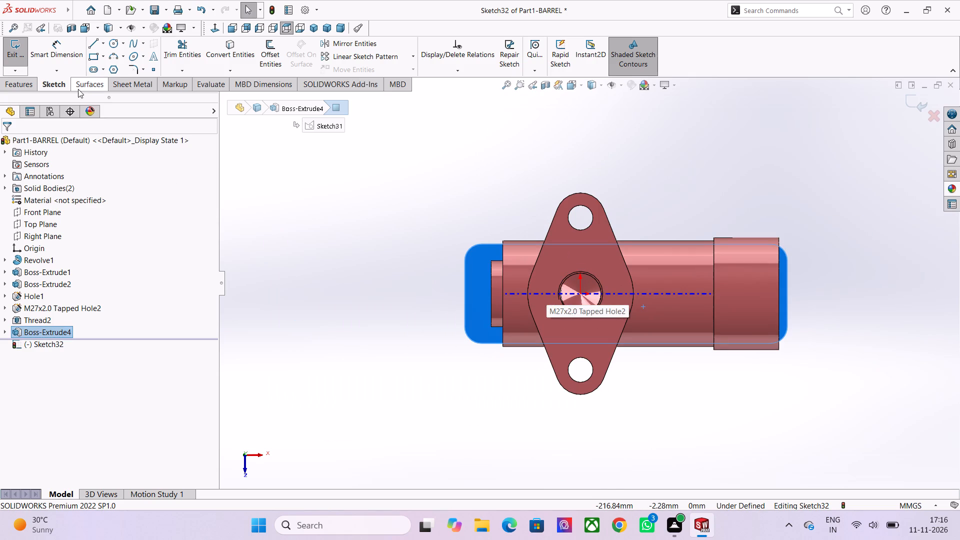
Sketch a horizontal line about 99 mm long along the barrel's centreline, running through the origin from beneath the flange towards the large-diameter end.
click(90, 44)
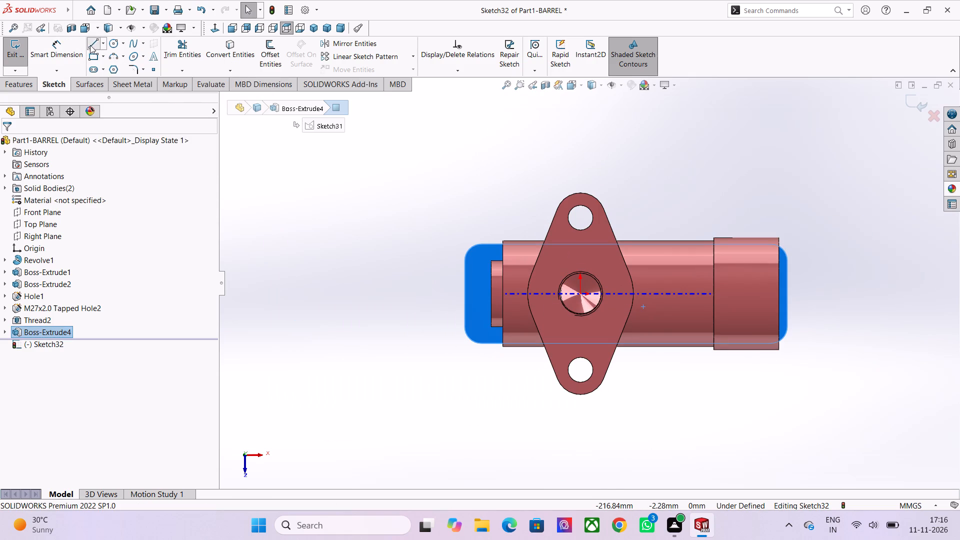
scroll(610, 307, up, 1)
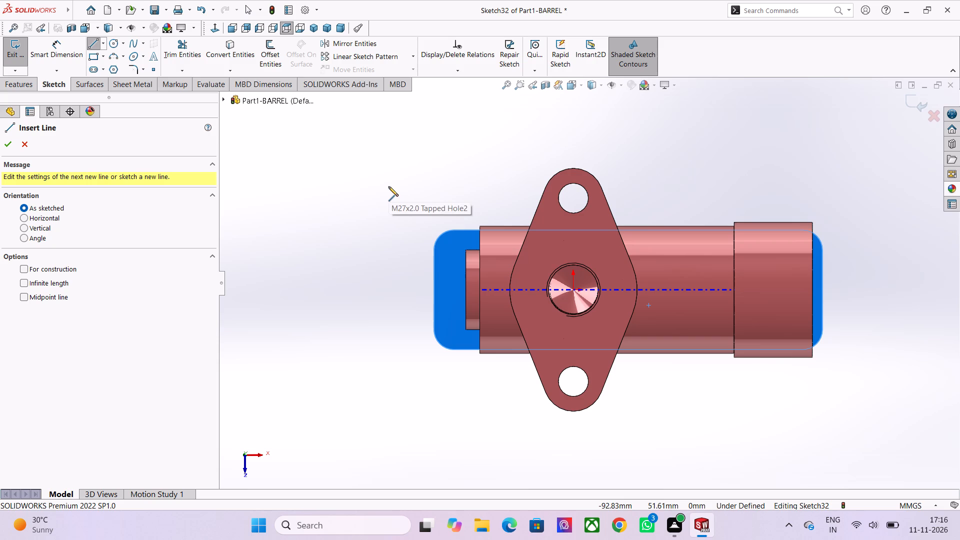
scroll(604, 279, up, 2)
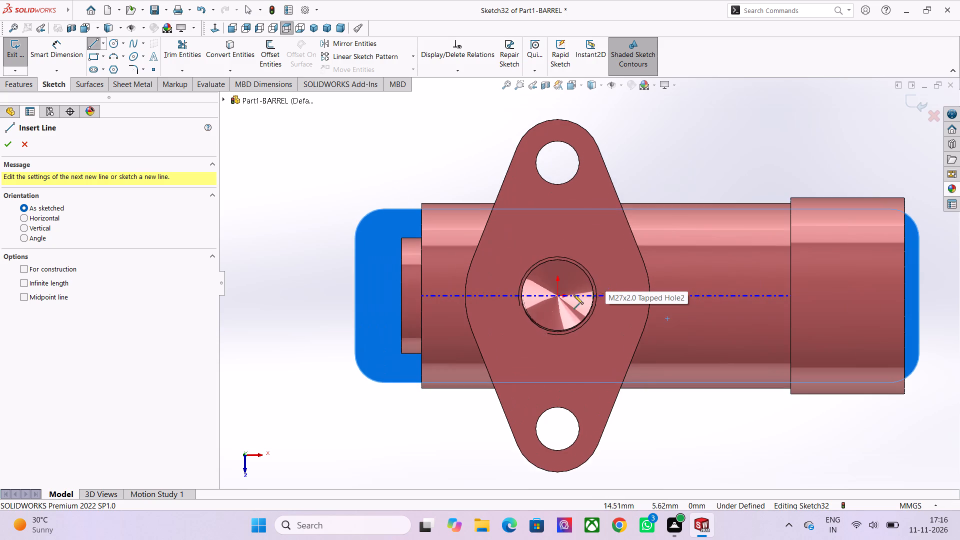
scroll(522, 309, up, 2)
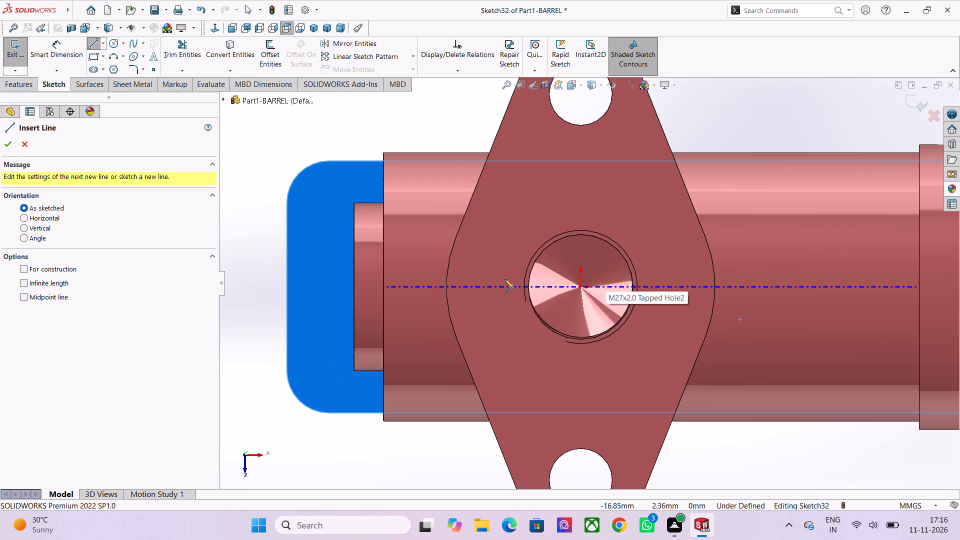
click(482, 285)
scroll(765, 348, down, 1)
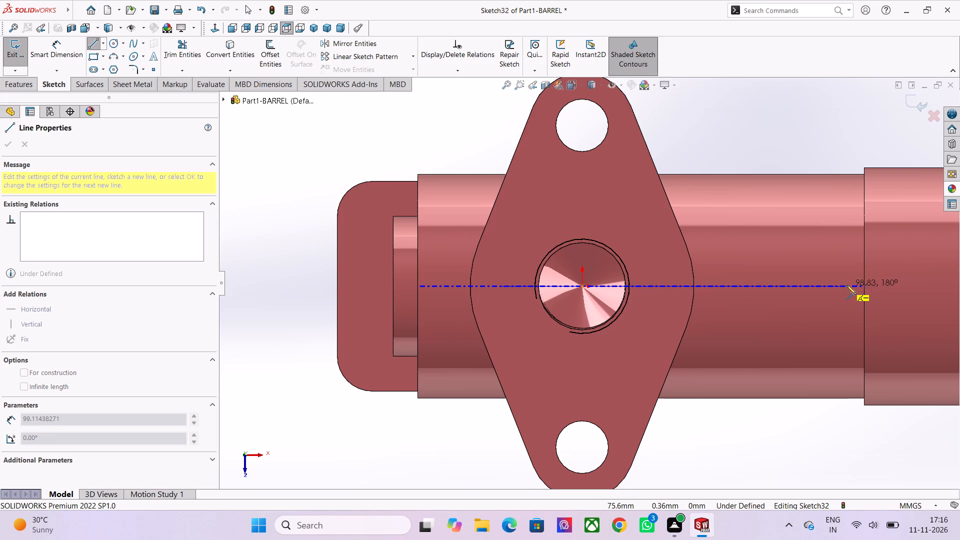
click(844, 285)
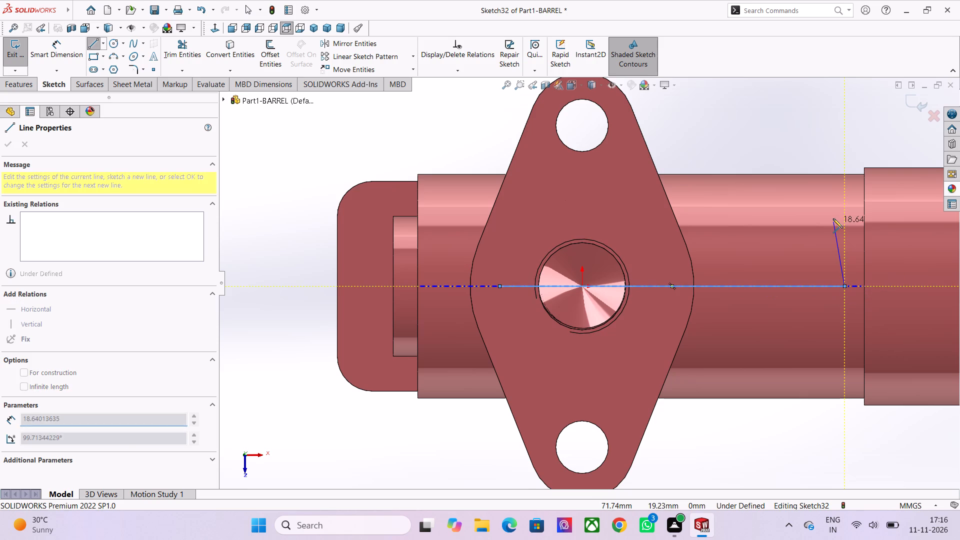
key(Escape)
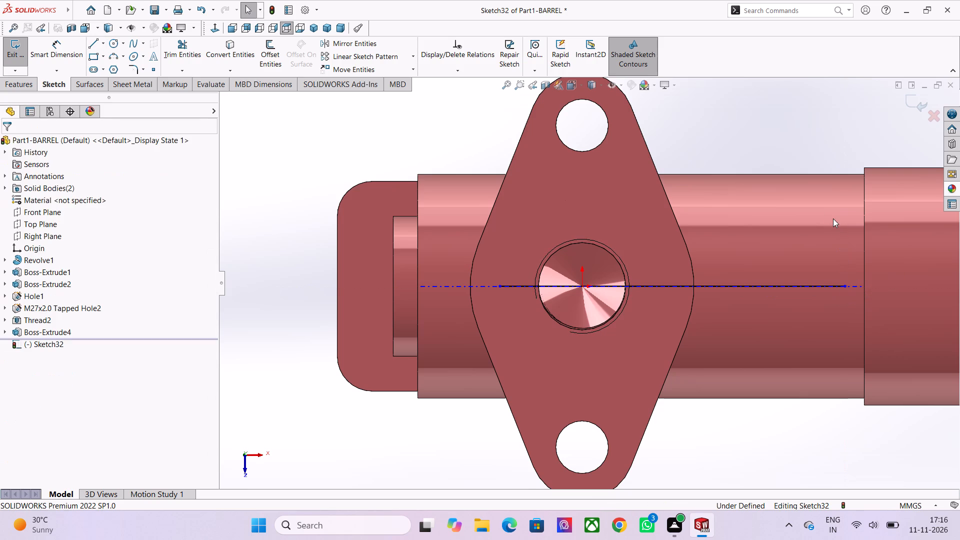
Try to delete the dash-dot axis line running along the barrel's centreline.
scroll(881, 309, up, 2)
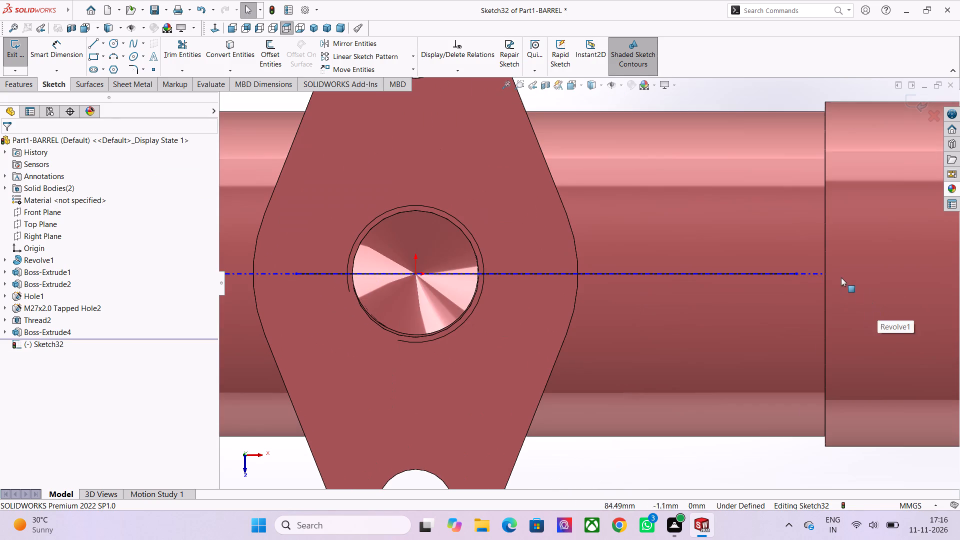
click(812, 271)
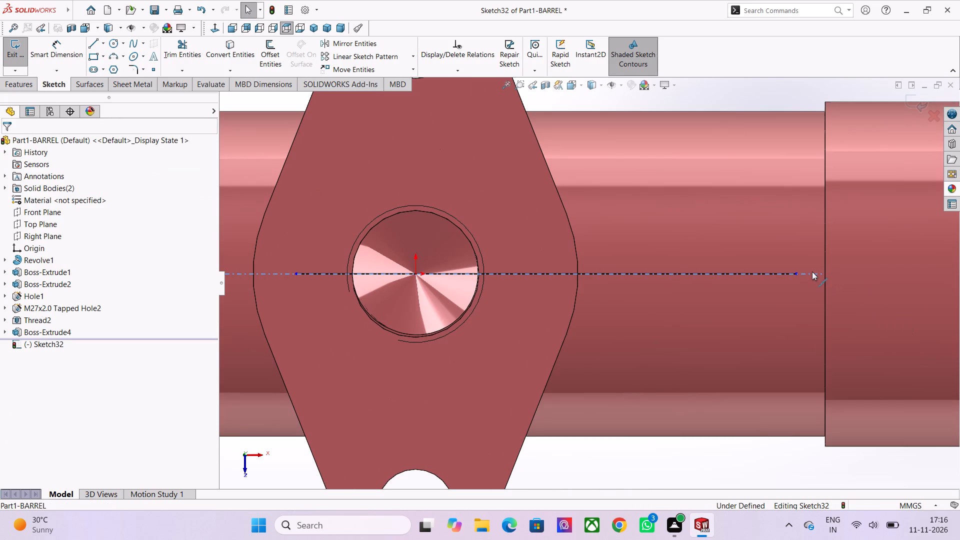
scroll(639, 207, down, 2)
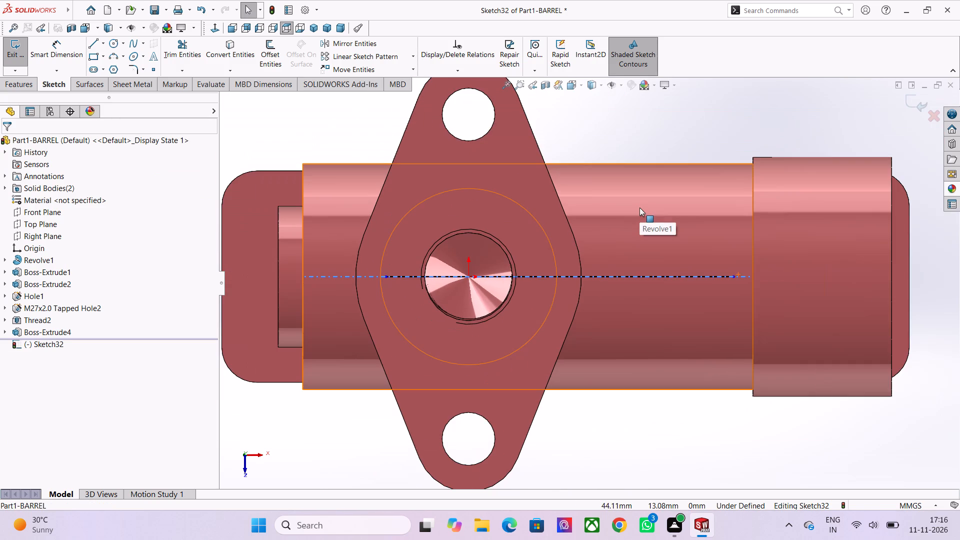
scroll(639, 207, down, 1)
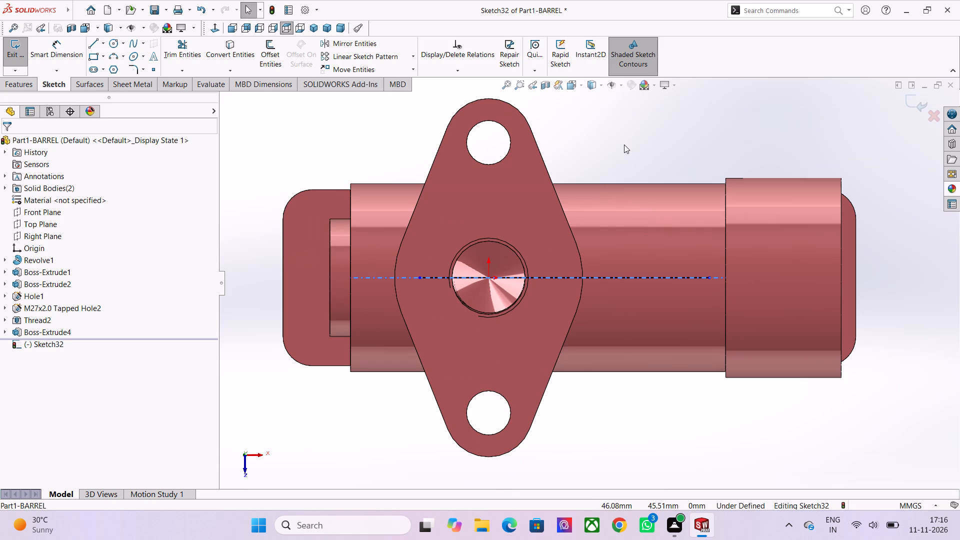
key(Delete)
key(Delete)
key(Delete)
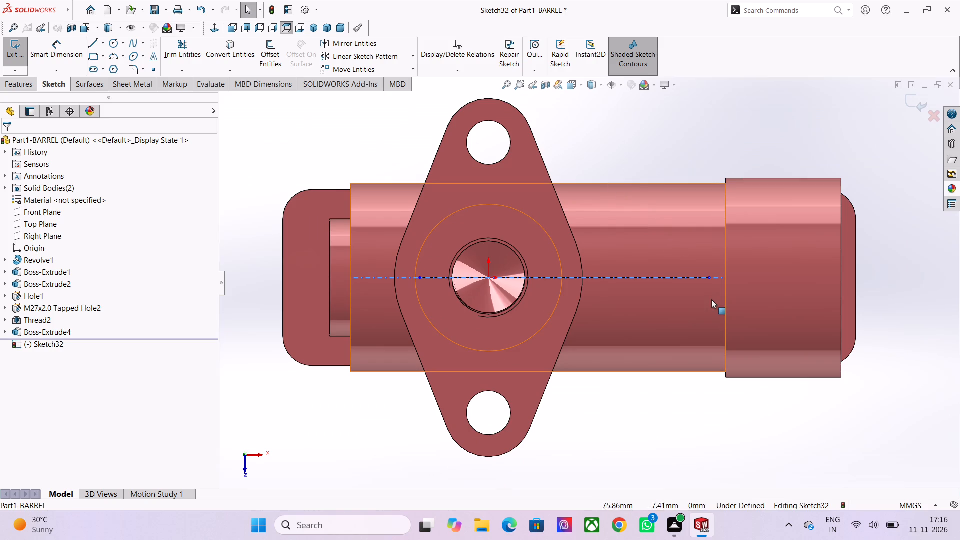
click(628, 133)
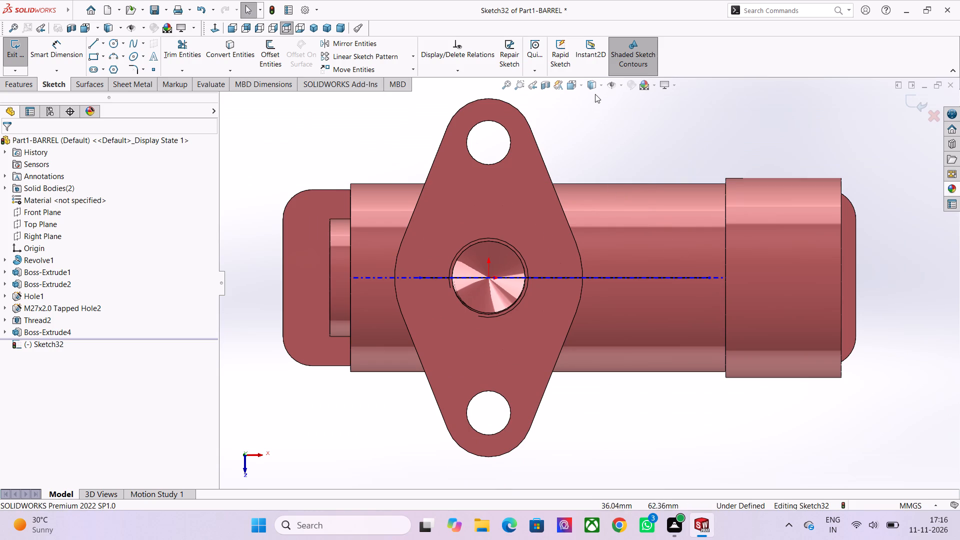
Turn off the display of the axis line along the barrel's centreline.
click(619, 87)
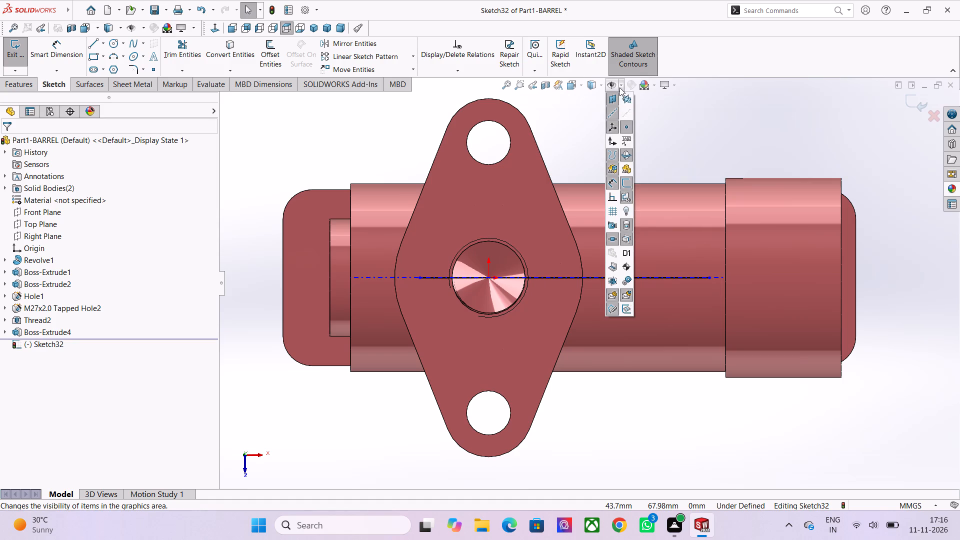
click(616, 115)
click(670, 128)
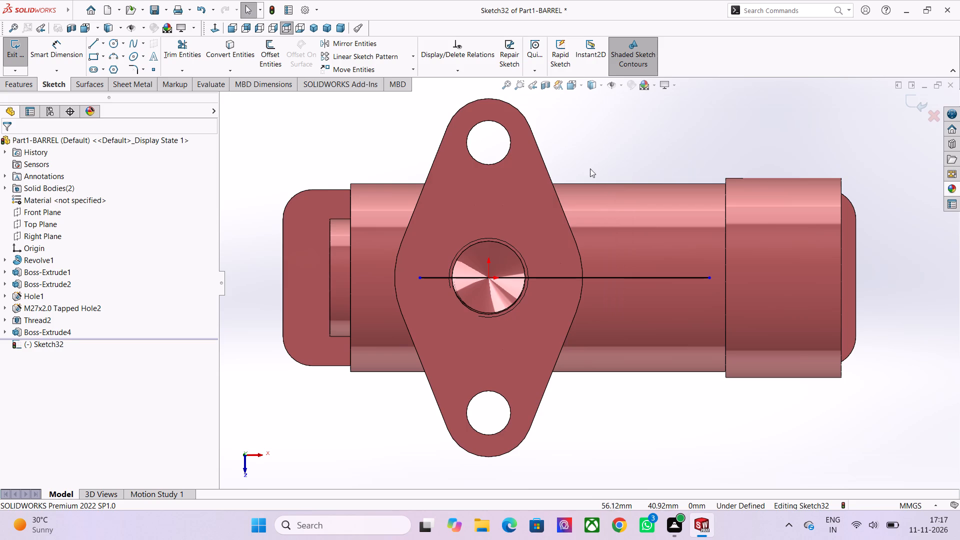
Dimension the horizontal sketch line's length to 99 mm, placing the dimension above the flange.
click(62, 43)
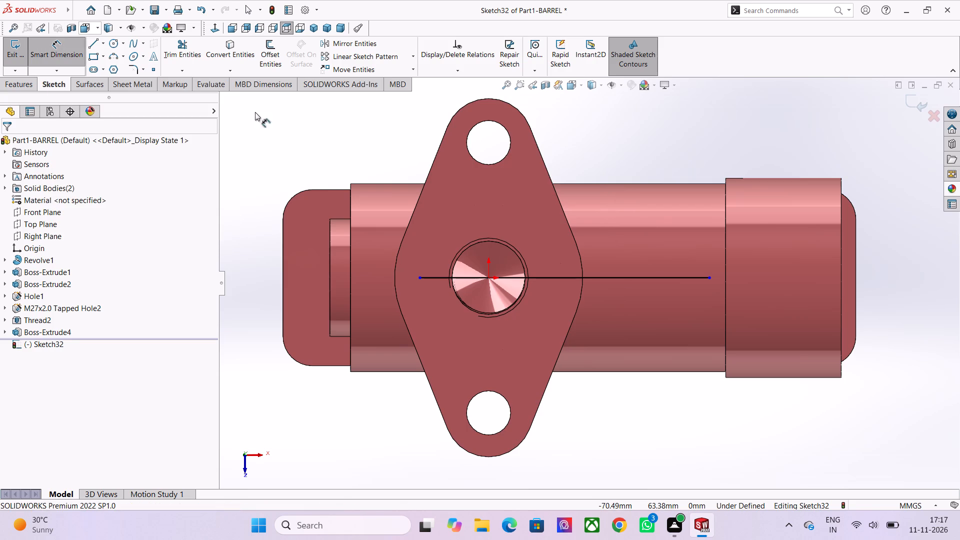
click(612, 276)
scroll(601, 126, down, 2)
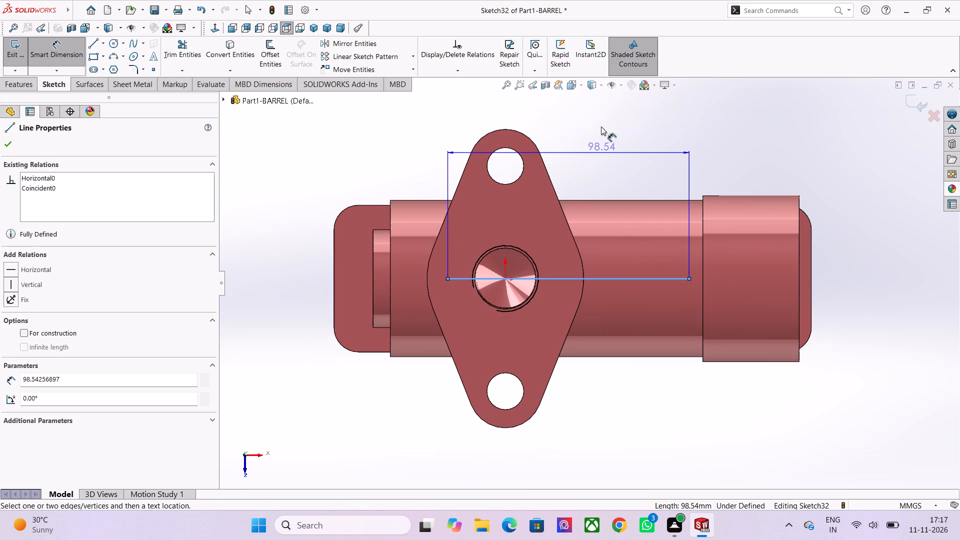
click(595, 129)
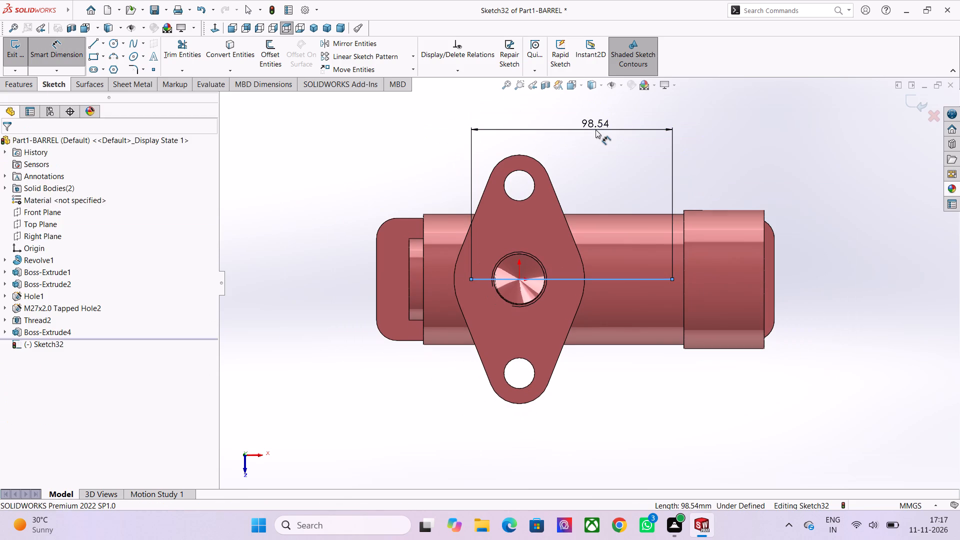
text(99)
key(Return)
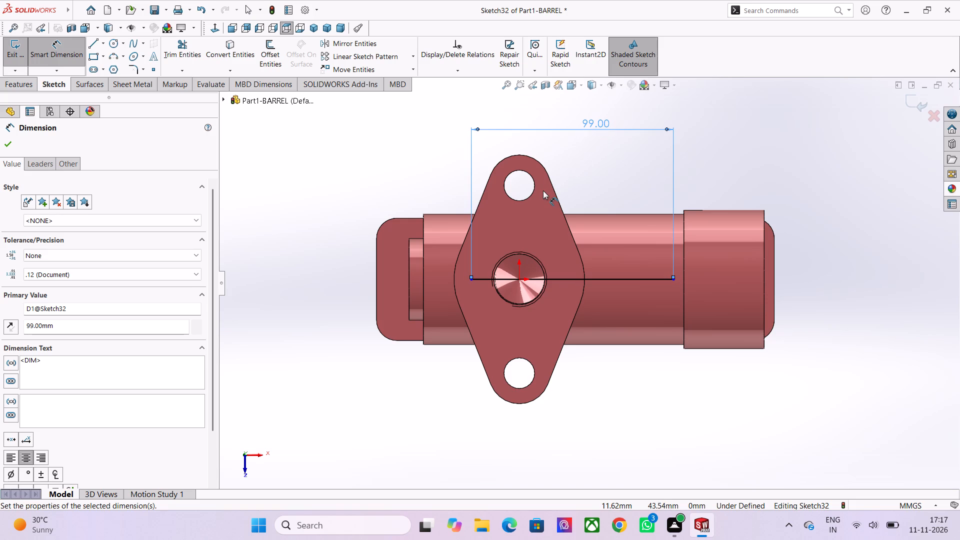
Dimension the line's endpoint beneath the flange at 20 mm from the origin and close the sketch.
click(472, 279)
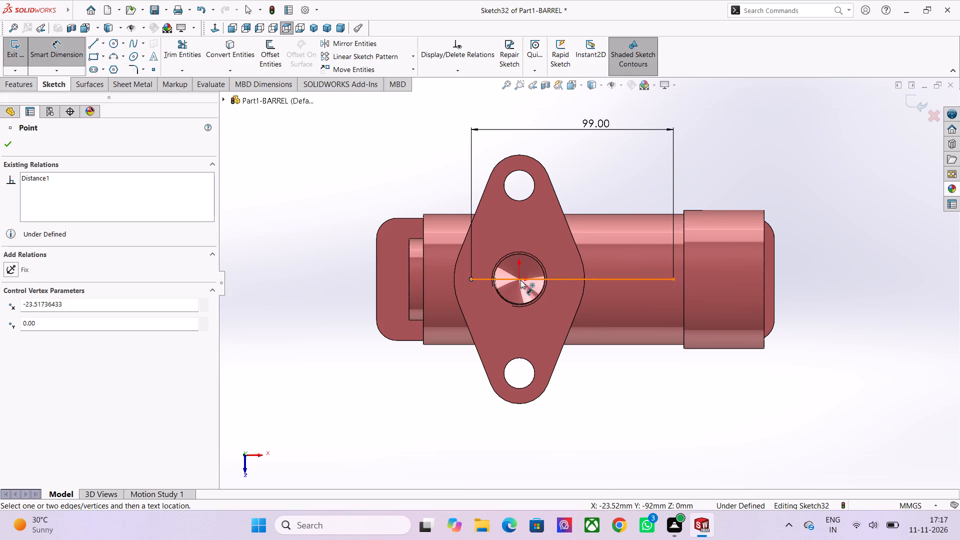
click(518, 278)
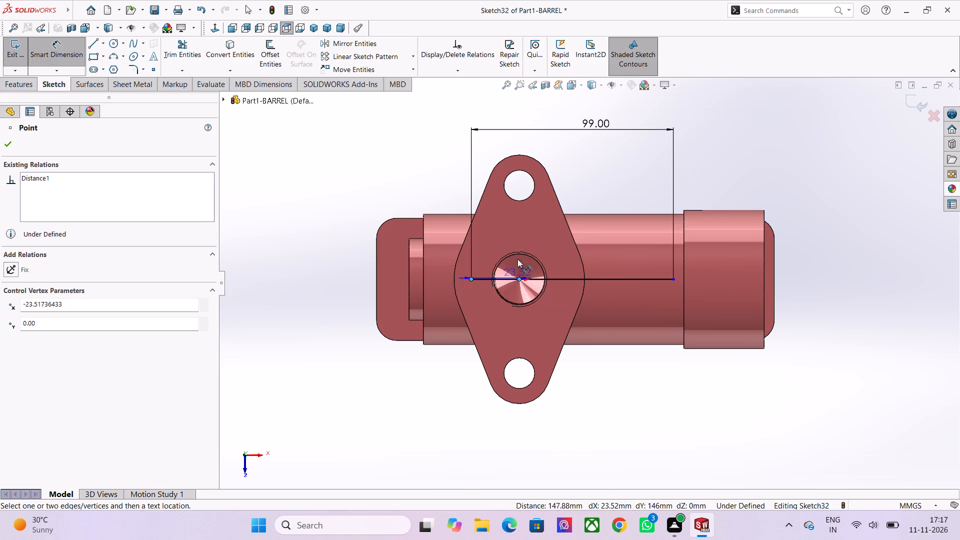
click(517, 236)
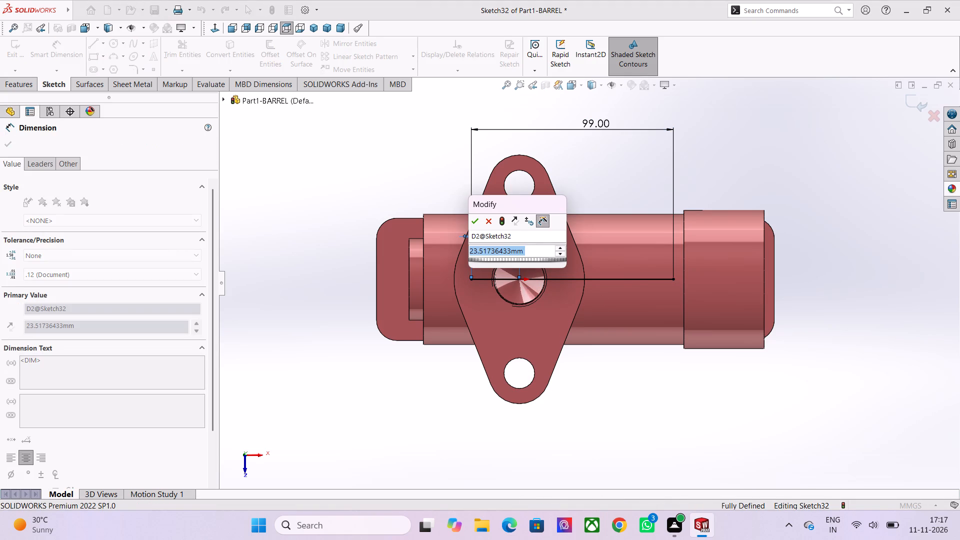
text(20)
key(Return)
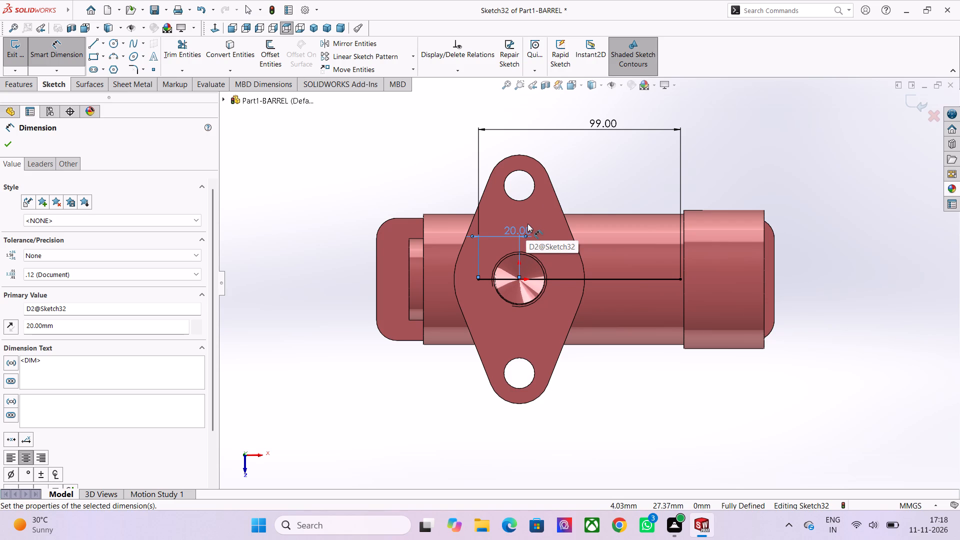
scroll(536, 172, up, 1)
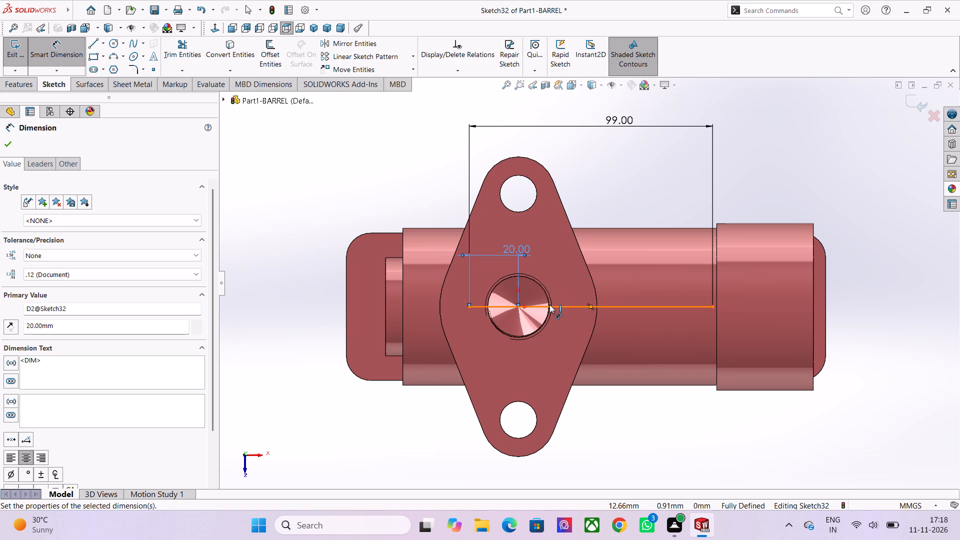
scroll(545, 285, down, 1)
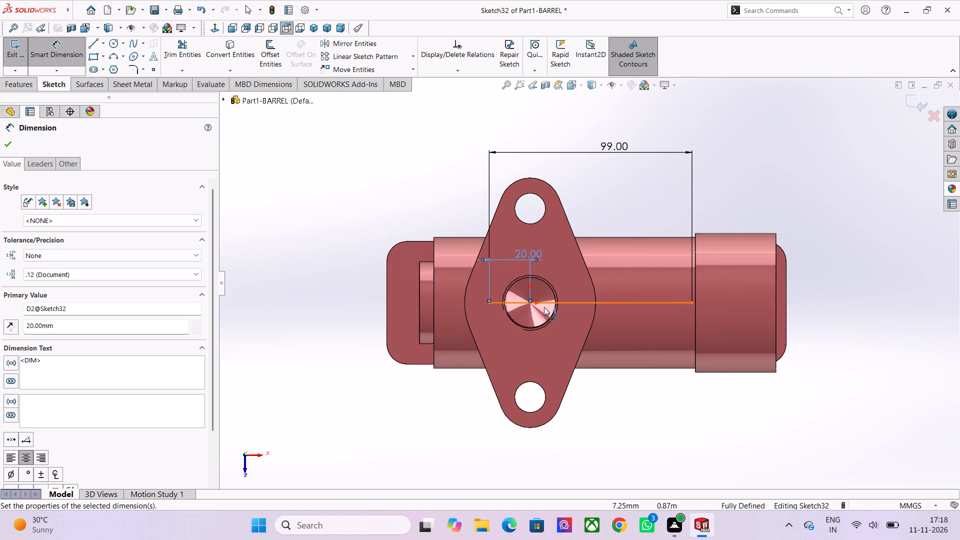
scroll(540, 318, up, 2)
scroll(544, 211, down, 2)
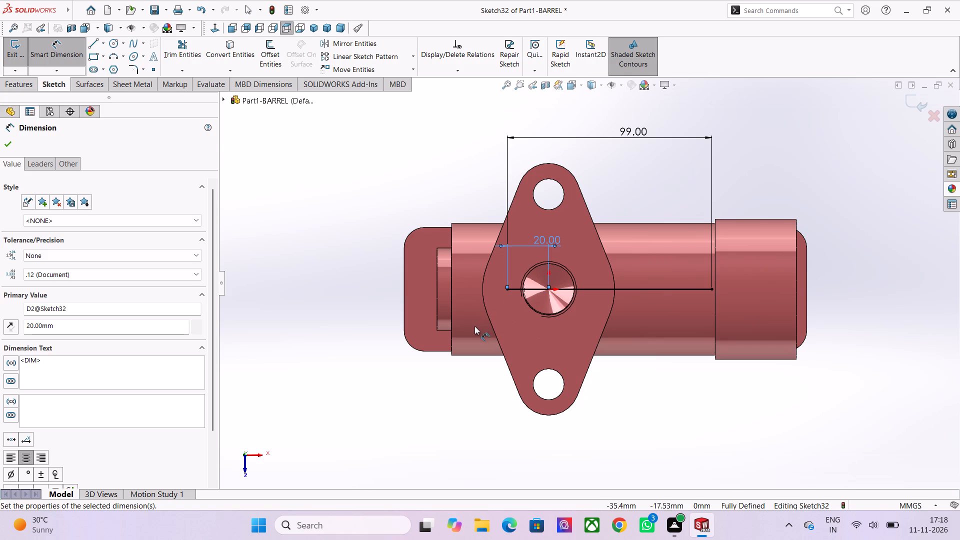
scroll(503, 394, down, 2)
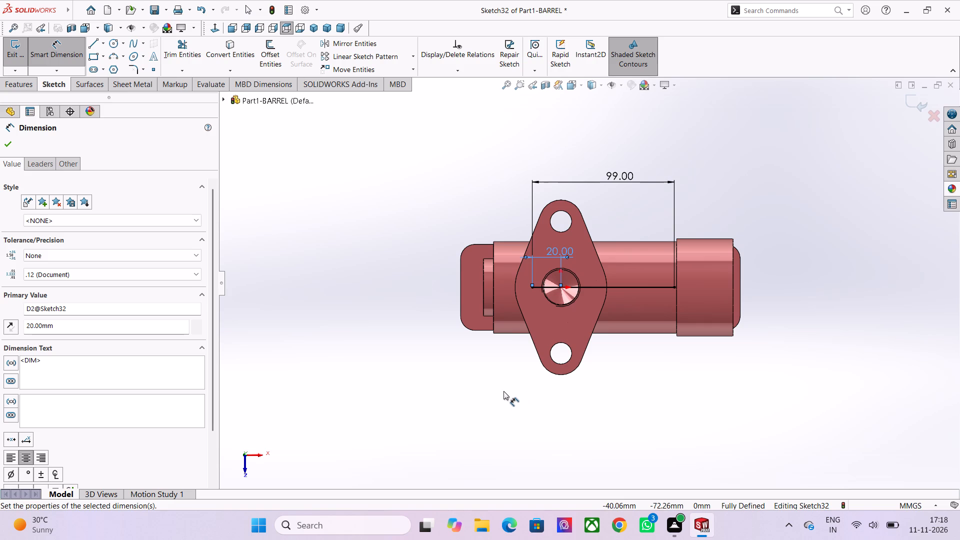
click(16, 52)
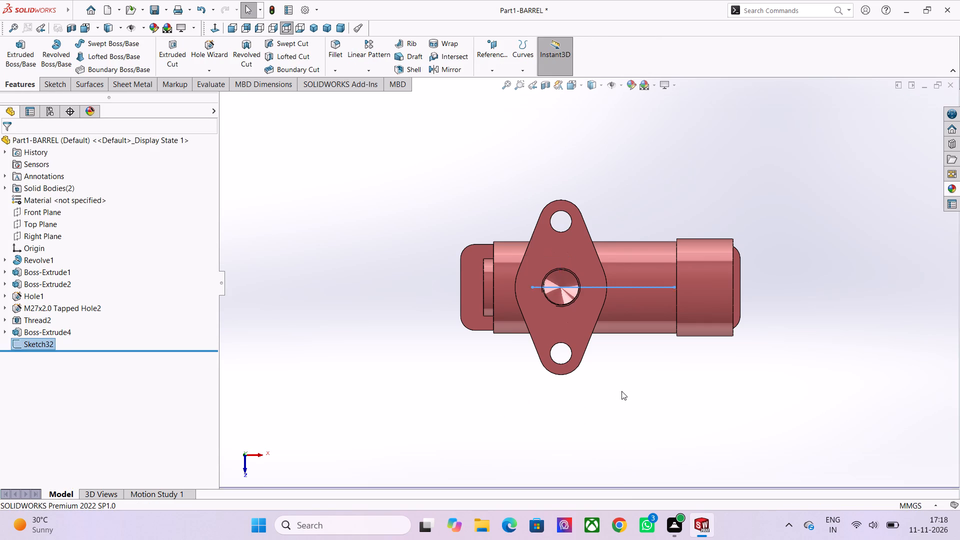
Start a thin-feature boss extrusion from the line sketched on the base plate's upper face, going up towards the barrel.
scroll(620, 391, down, 1)
middle_drag(617, 393, 609, 258)
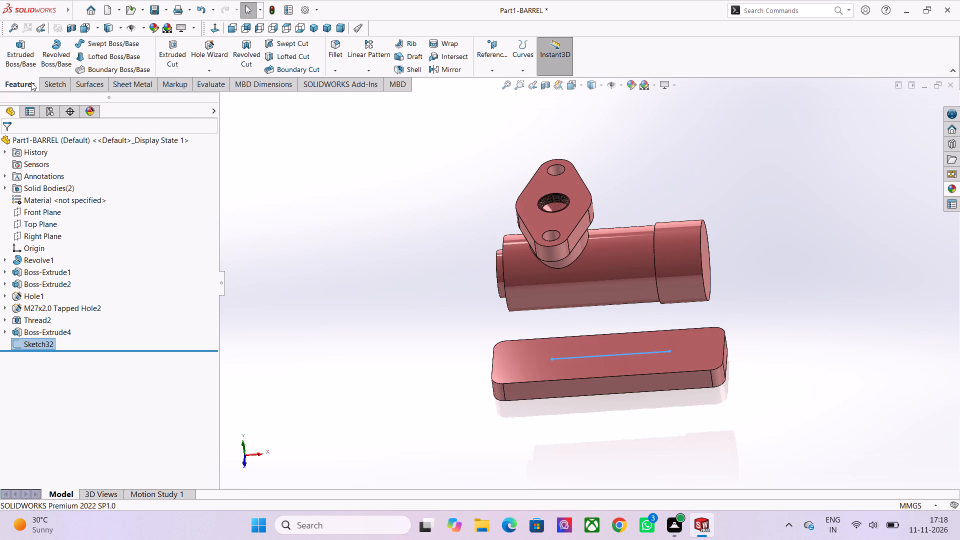
click(15, 60)
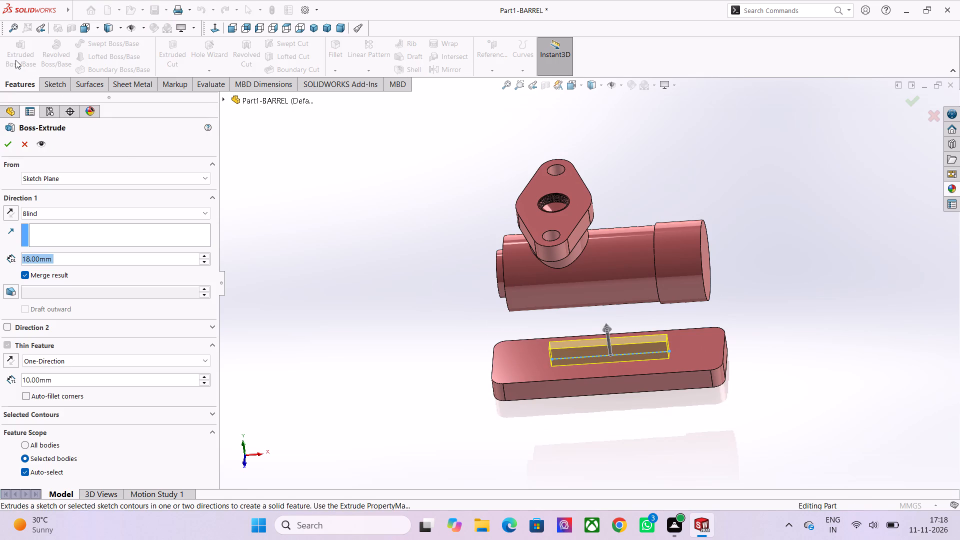